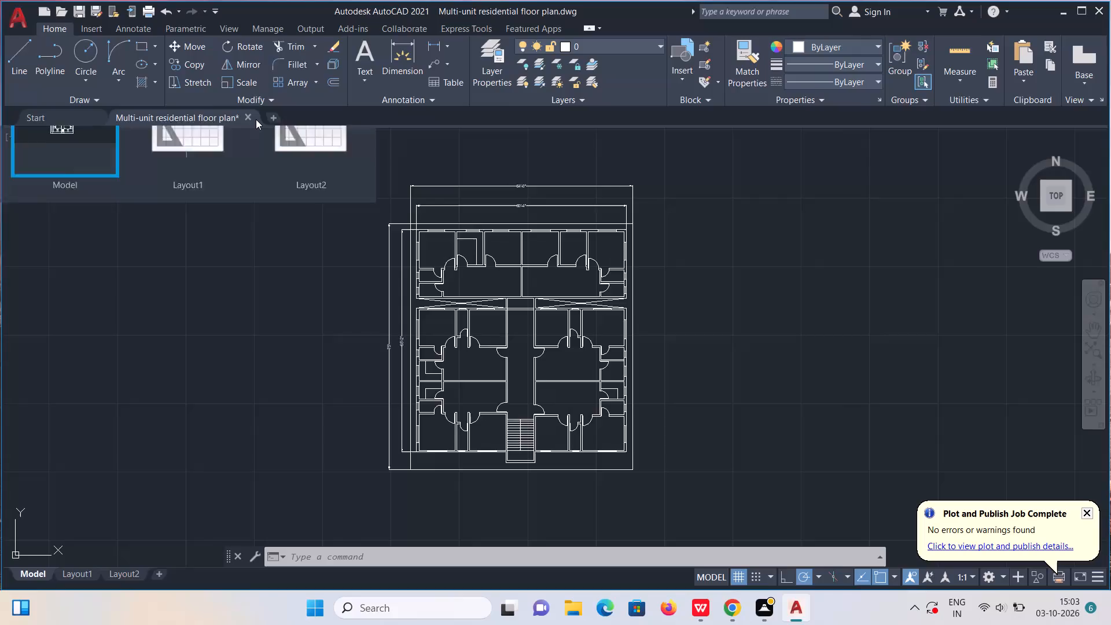
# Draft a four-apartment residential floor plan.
# Close the Multi-unit residential floor plan drawing and save its changes.
pyautogui.click(250, 116)
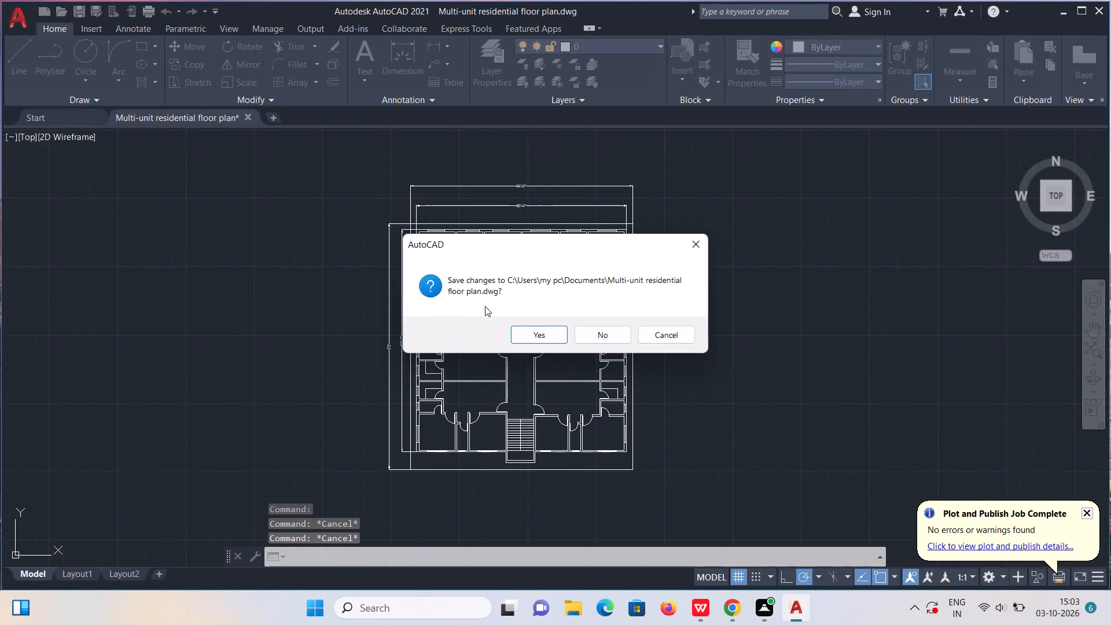
pyautogui.click(547, 327)
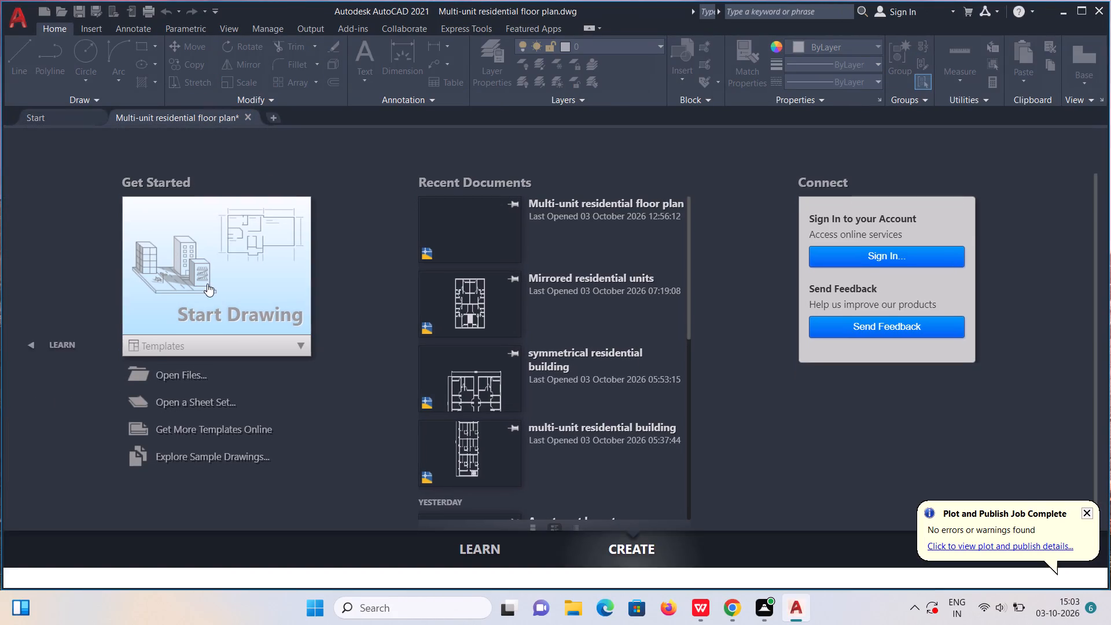
# Start a new blank drawing.
pyautogui.click(211, 286)
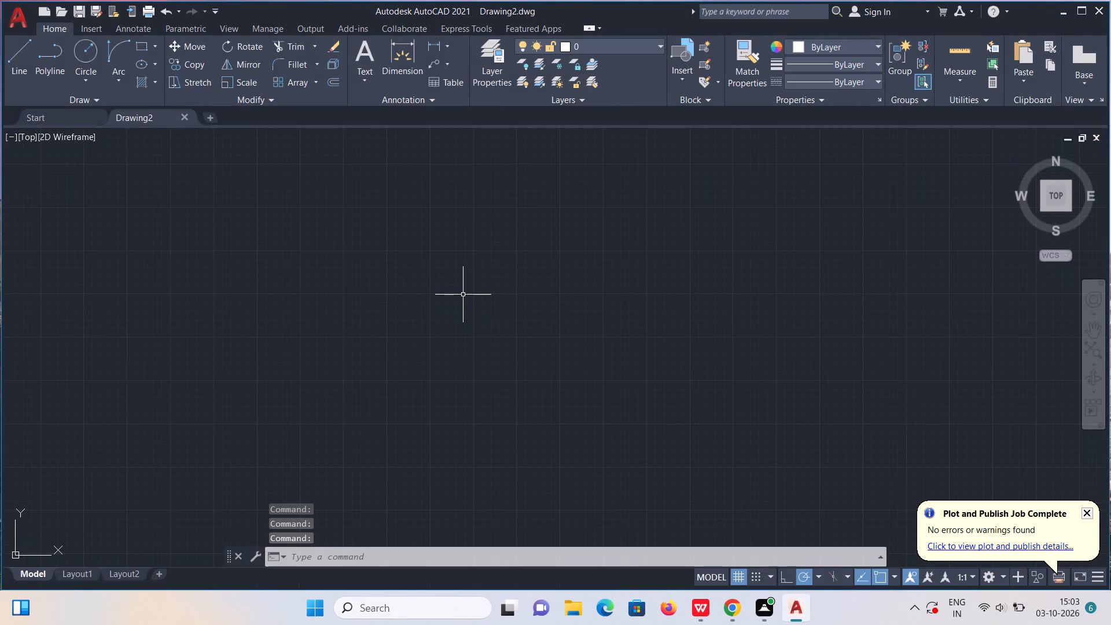
# Save the new drawing in Documents under the file name "MULTI-UNIT residential".
pyautogui.hotkey('ctrl', 's')
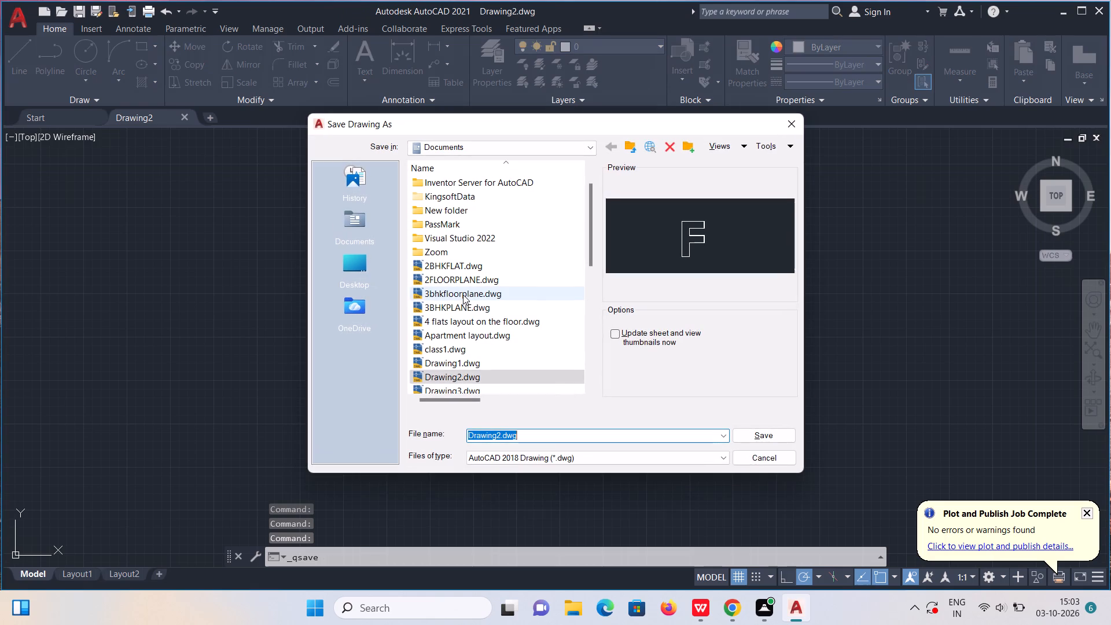
pyautogui.click(501, 433)
pyautogui.press('BackSpace')
pyautogui.press('BackSpace')
pyautogui.press('BackSpace')
pyautogui.press('BackSpace')
pyautogui.press('BackSpace')
pyautogui.press('BackSpace')
pyautogui.press('BackSpace')
pyautogui.press('BackSpace')
pyautogui.press('BackSpace')
pyautogui.press('BackSpace')
pyautogui.press('BackSpace')
pyautogui.press('BackSpace')
pyautogui.press('BackSpace')
pyautogui.press('BackSpace')
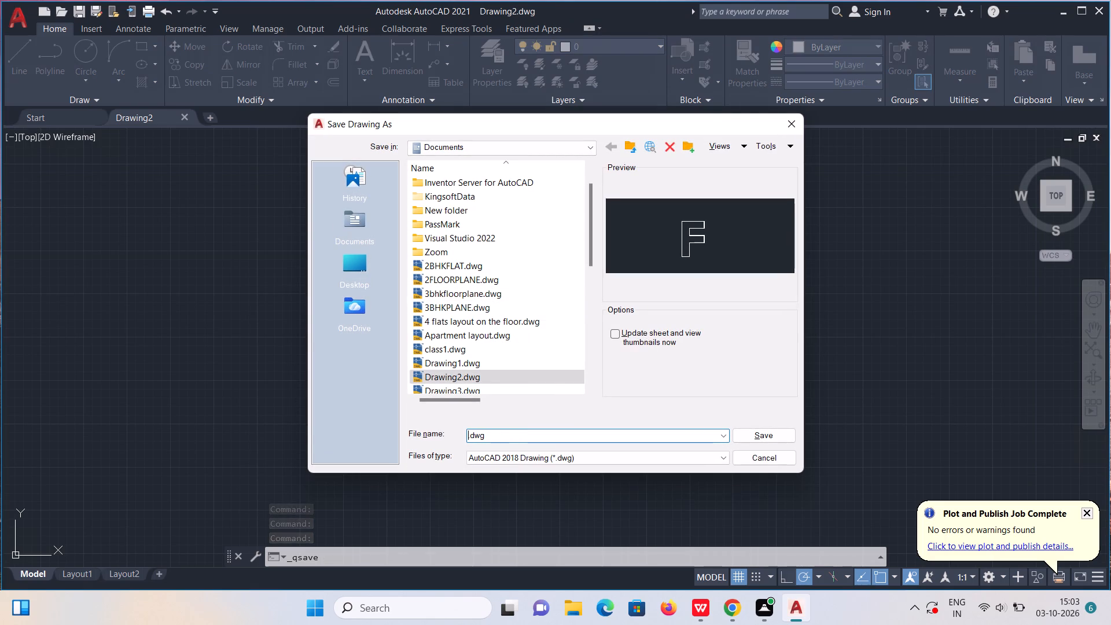
pyautogui.hotkey('ctrl', 'v')
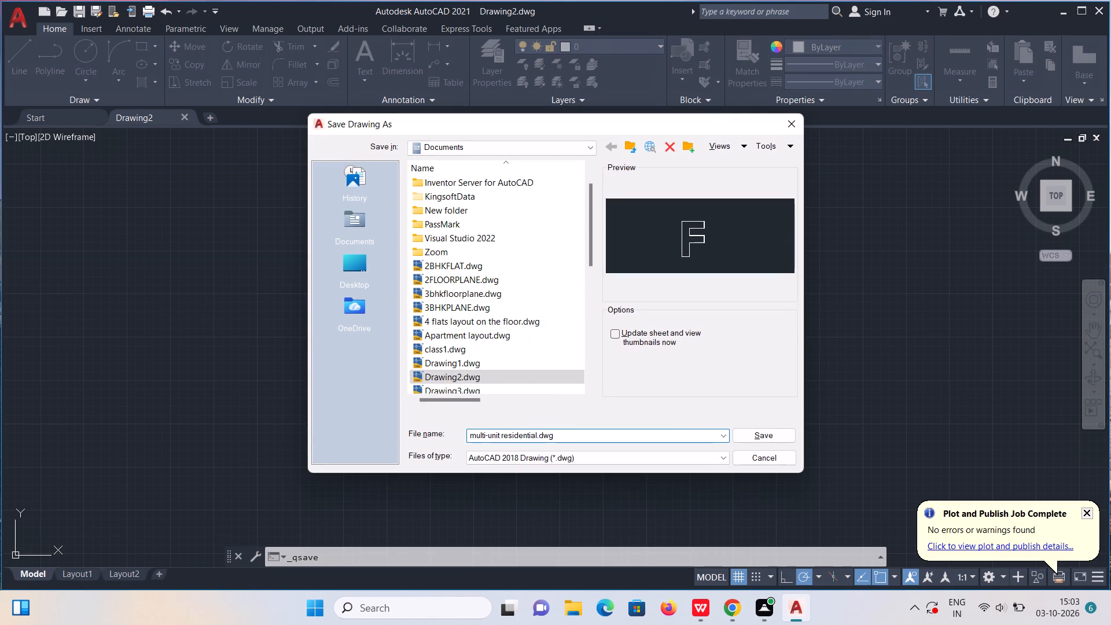
pyautogui.press('Left')
pyautogui.press('Left')
pyautogui.press('Left')
pyautogui.press('Left')
pyautogui.press('Left')
pyautogui.press('Left')
pyautogui.press('Left')
pyautogui.press('Left')
pyautogui.press('Left')
pyautogui.press('Left')
pyautogui.press('Left')
pyautogui.press('Left')
pyautogui.press('Left')
pyautogui.press('Left')
pyautogui.press('Left')
pyautogui.press('Left')
pyautogui.press('Left')
pyautogui.press('BackSpace')
pyautogui.press('BackSpace')
pyautogui.press('BackSpace')
pyautogui.press('BackSpace')
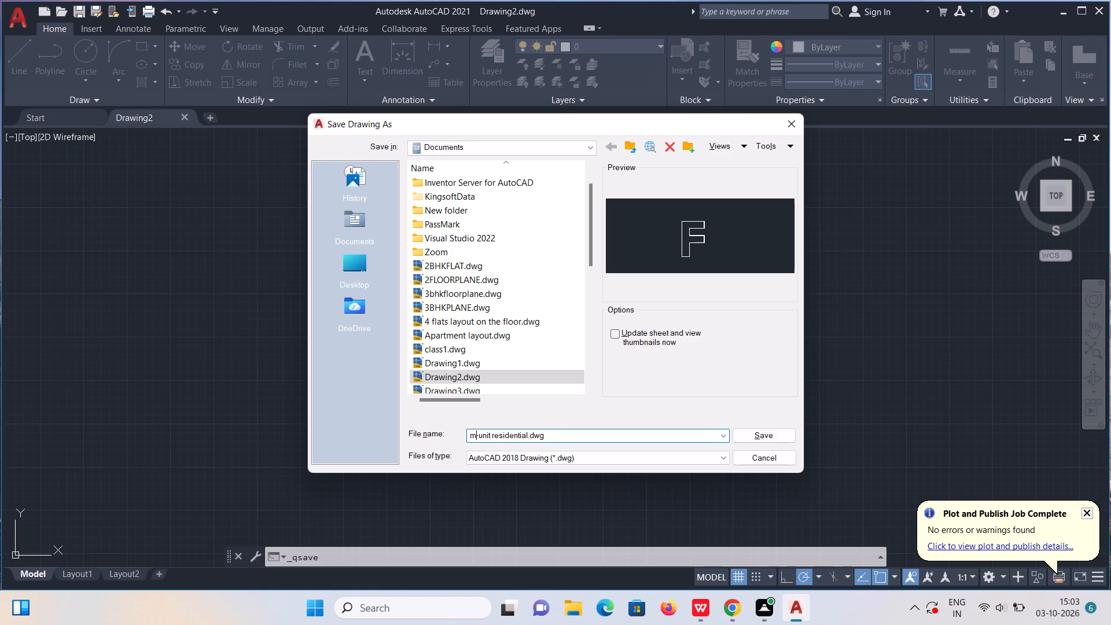
pyautogui.press('BackSpace')
pyautogui.press('BackSpace')
pyautogui.write('MULTI')
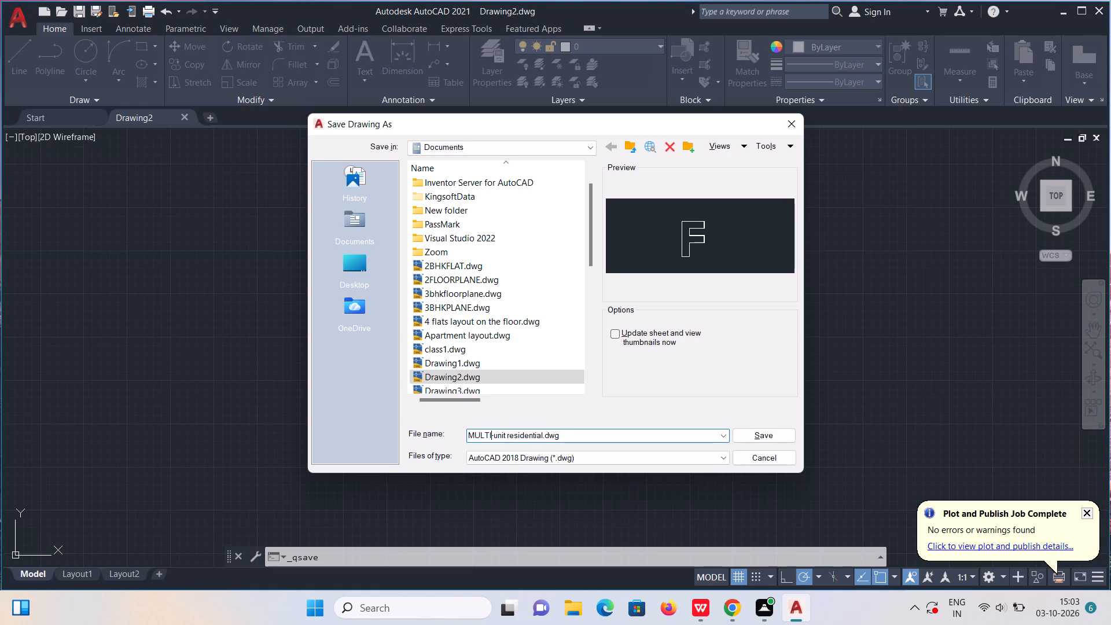
pyautogui.press('Right')
pyautogui.press('Right')
pyautogui.press('Right')
pyautogui.press('Right')
pyautogui.press('Right')
pyautogui.press('BackSpace')
pyautogui.press('BackSpace')
pyautogui.press('BackSpace')
pyautogui.press('BackSpace')
pyautogui.write('UNIT')
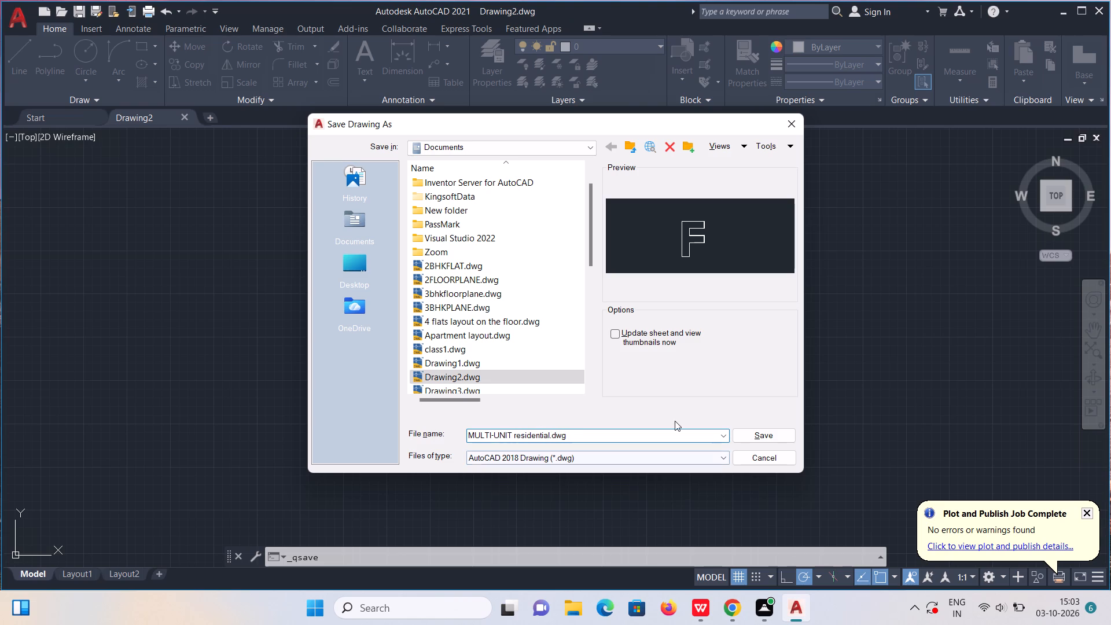
pyautogui.click(778, 437)
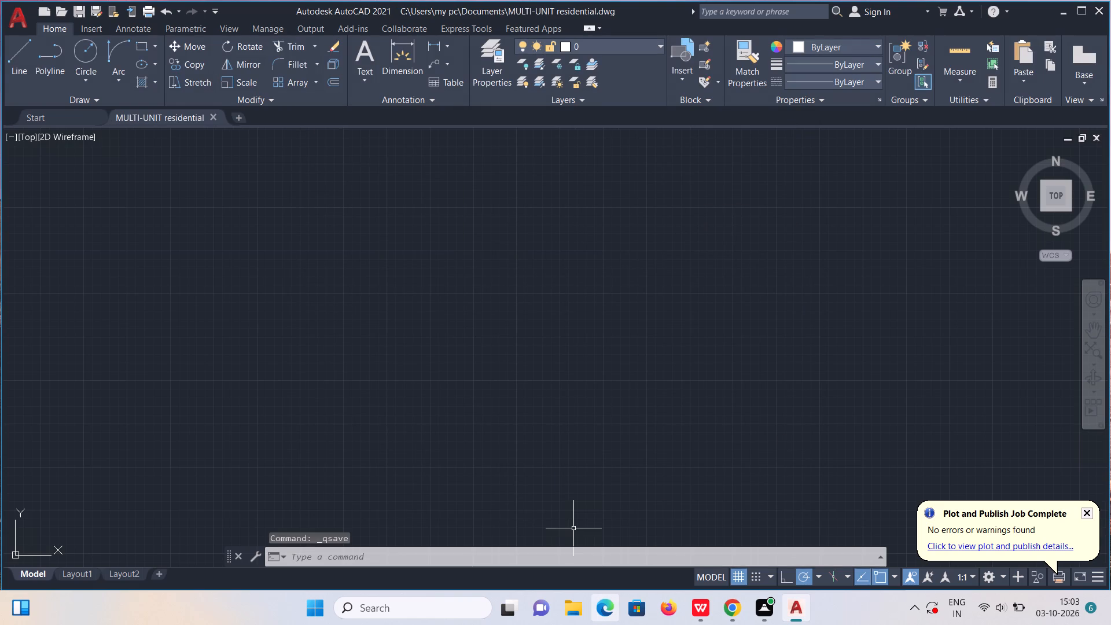
# Turn on the command log file with LOGFILEON.
pyautogui.write('lo')
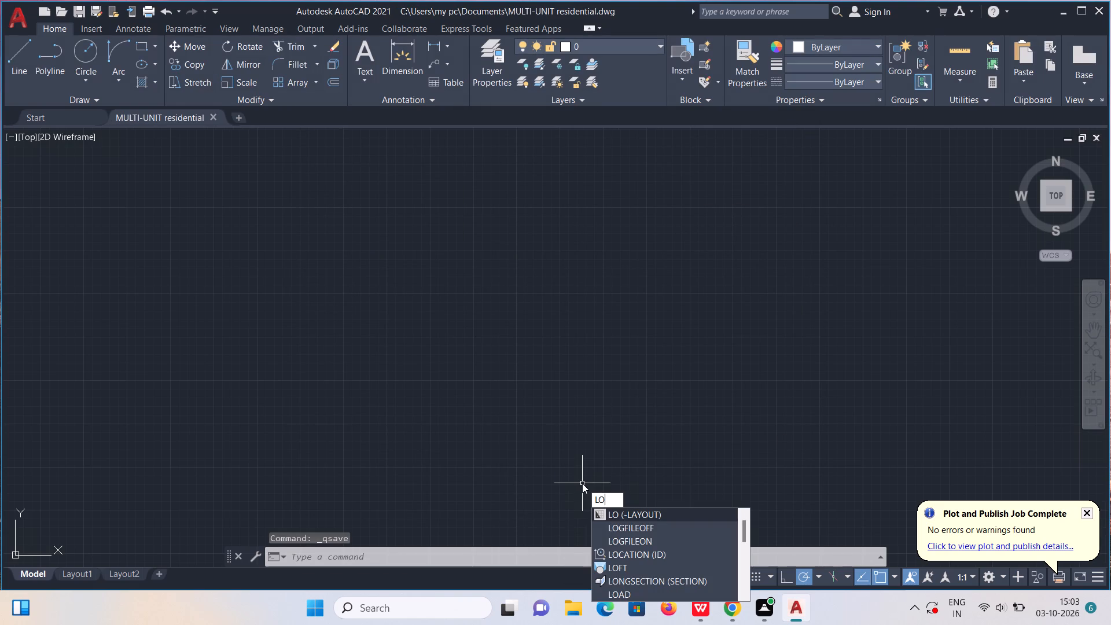
pyautogui.press('g')
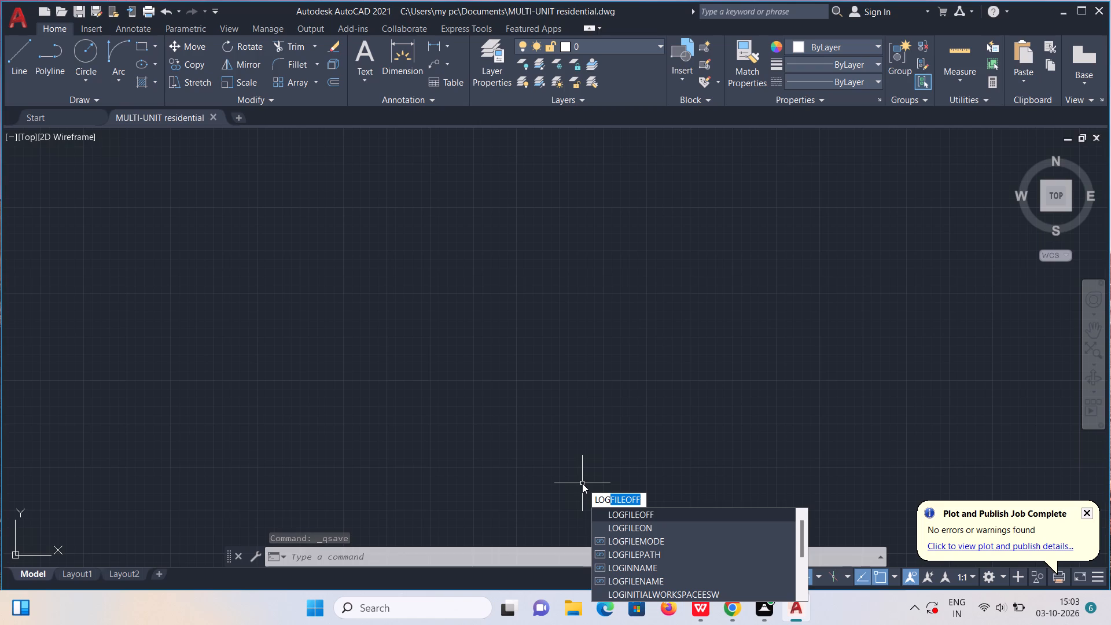
pyautogui.press('Down')
pyautogui.press('Return')
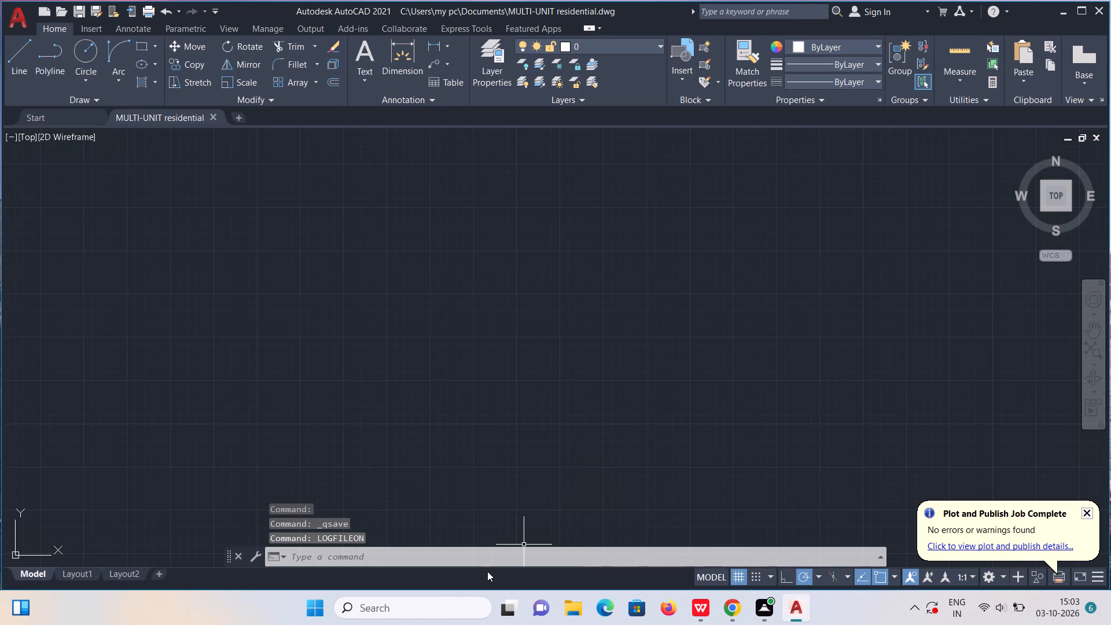
# Set the model space limits with lower-left corner 0,0 and the default upper-right corner 420,297.
pyautogui.click(495, 554)
pyautogui.write('li')
pyautogui.press('m')
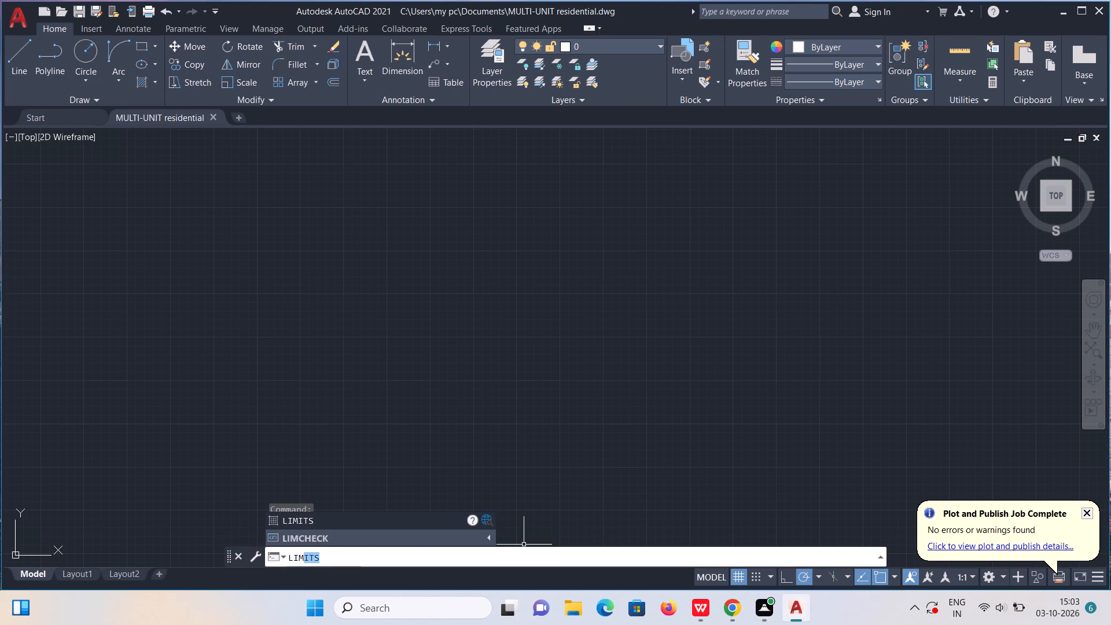
pyautogui.press('Return')
pyautogui.press('0')
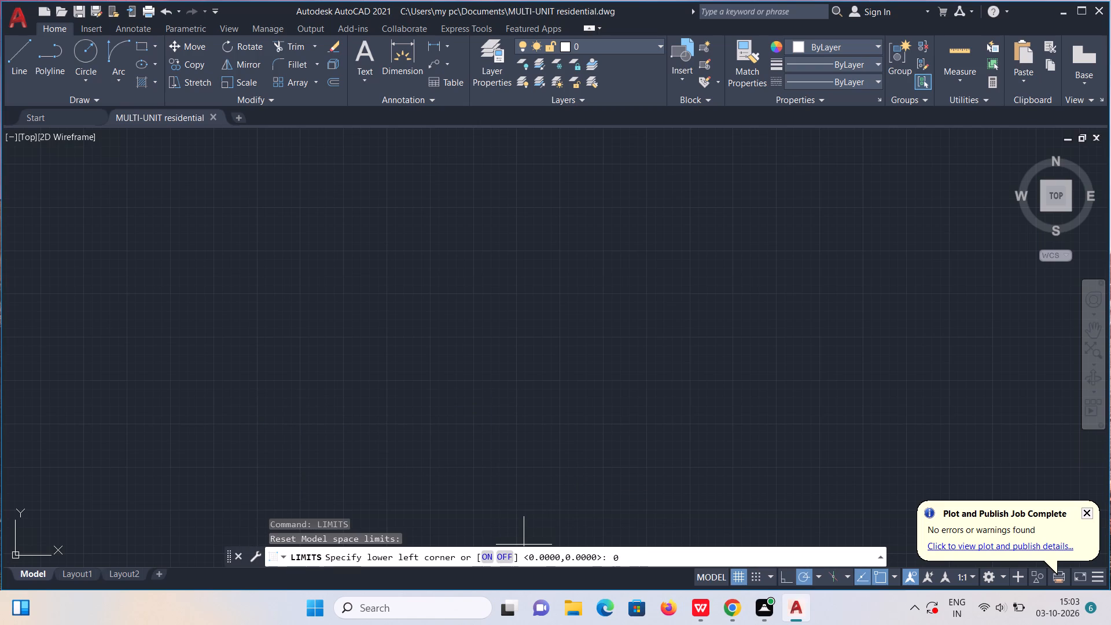
pyautogui.write(',0')
pyautogui.press('Return')
pyautogui.press('Return')
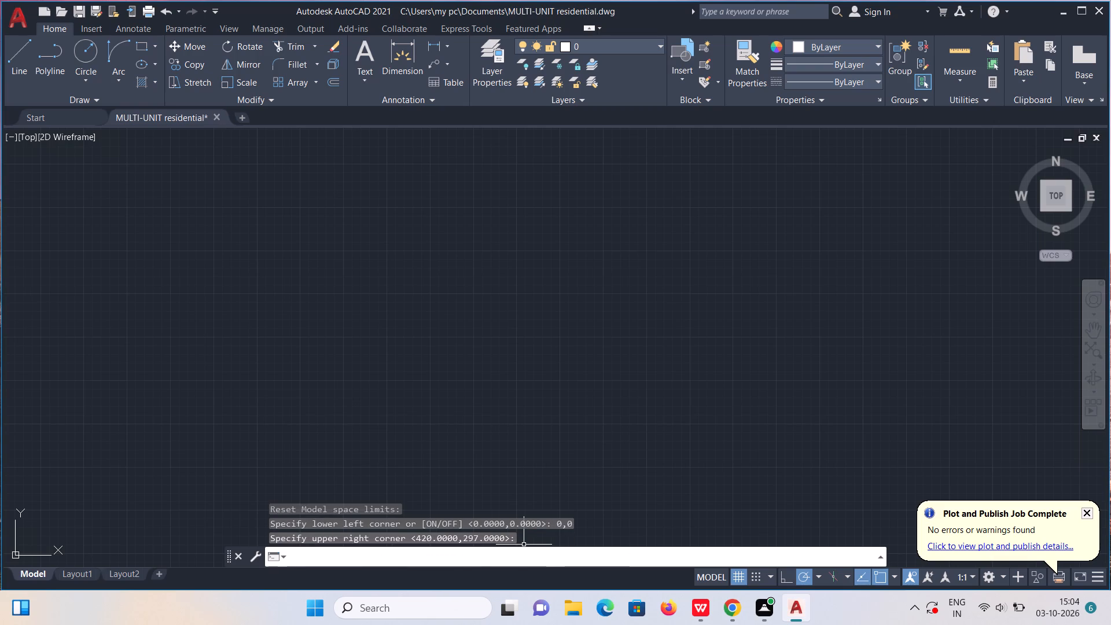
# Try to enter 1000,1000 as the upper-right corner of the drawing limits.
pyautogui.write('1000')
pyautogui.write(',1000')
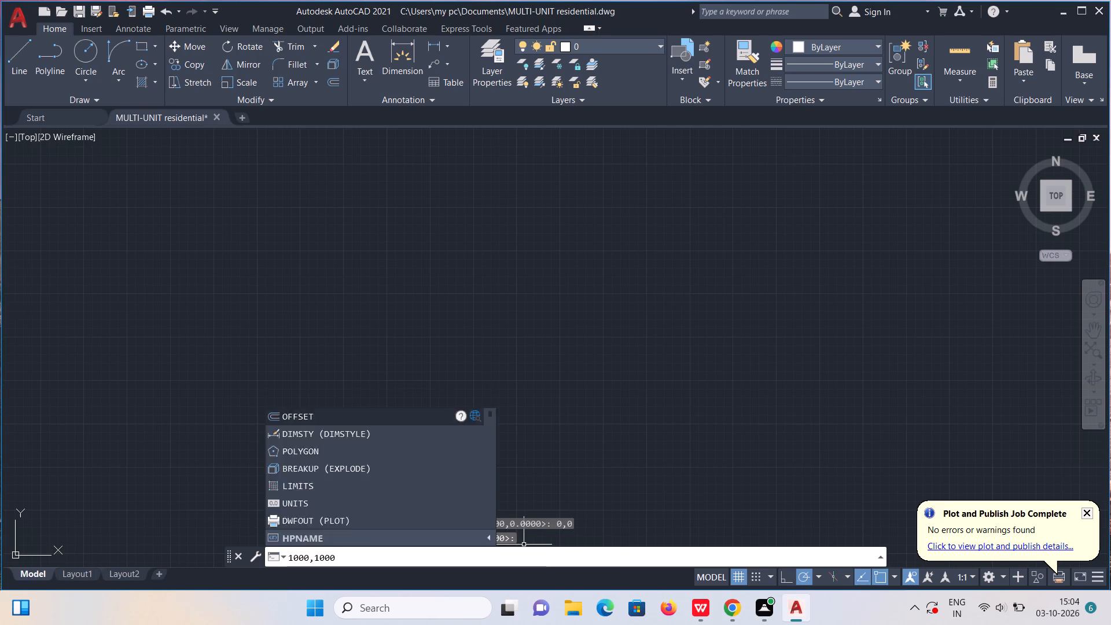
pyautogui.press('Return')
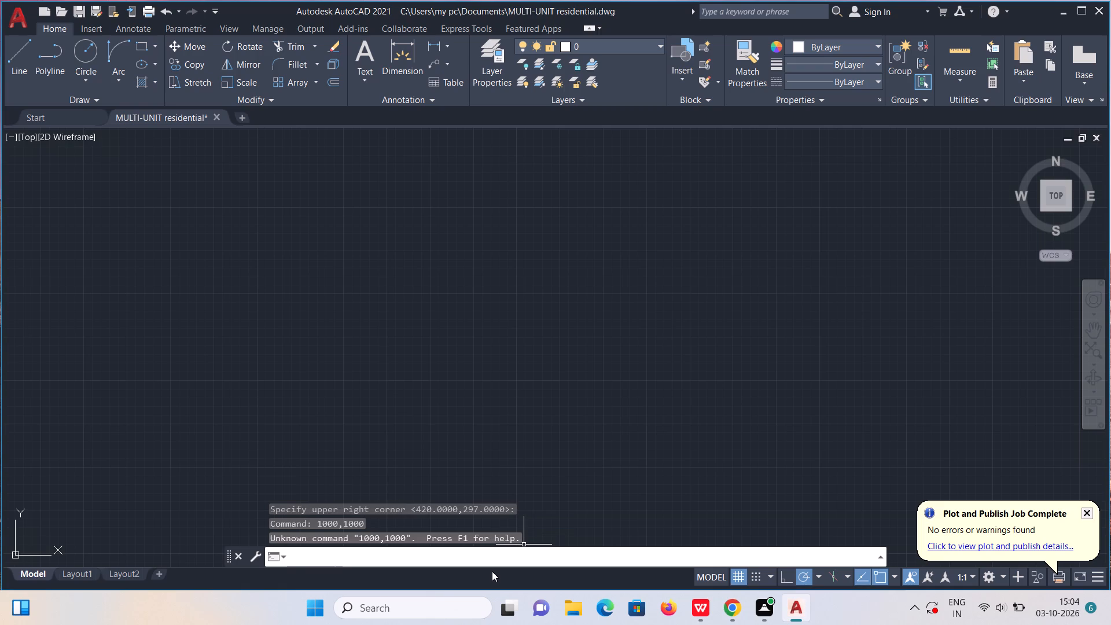
# Configure the drawing units to Engineering length with 0'-0" precision and an insertion scale in inches.
pyautogui.write('un')
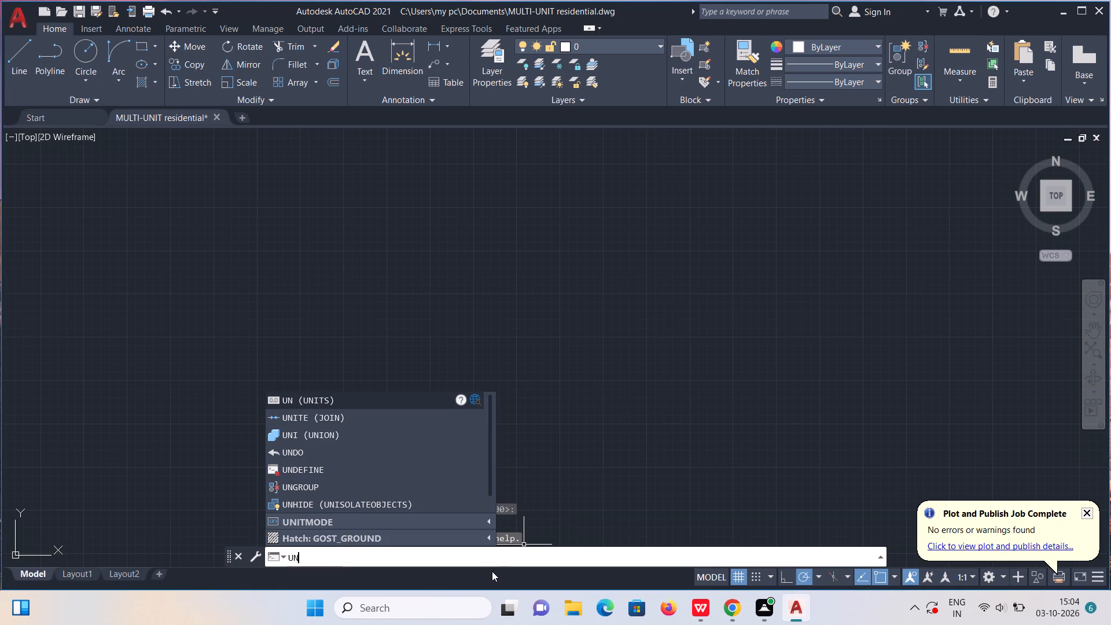
pyautogui.press('Return')
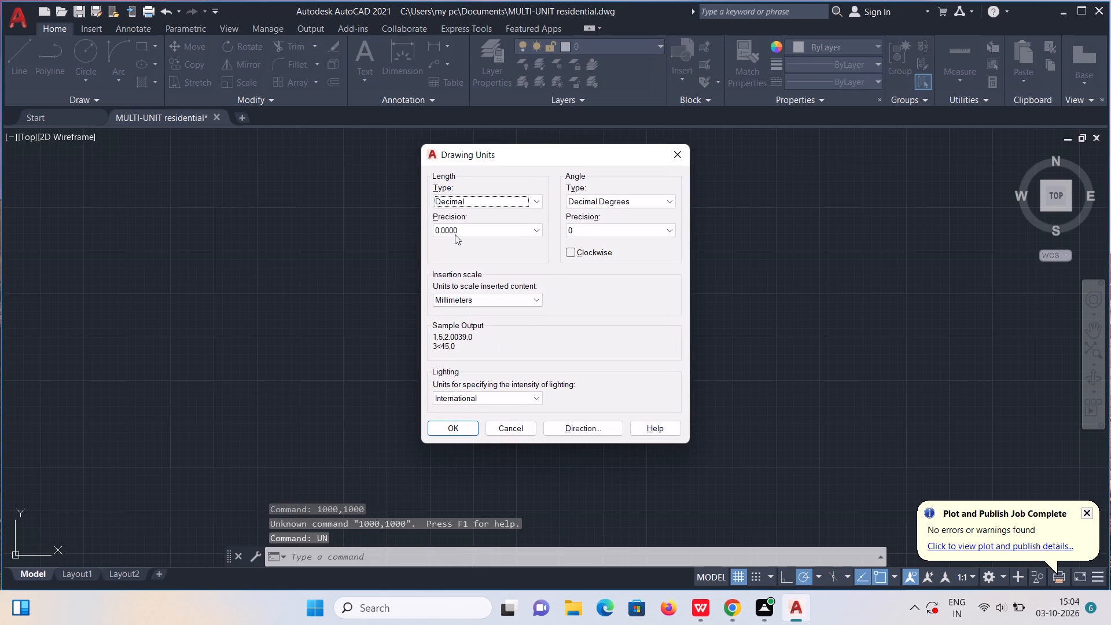
pyautogui.click(477, 203)
pyautogui.click(476, 231)
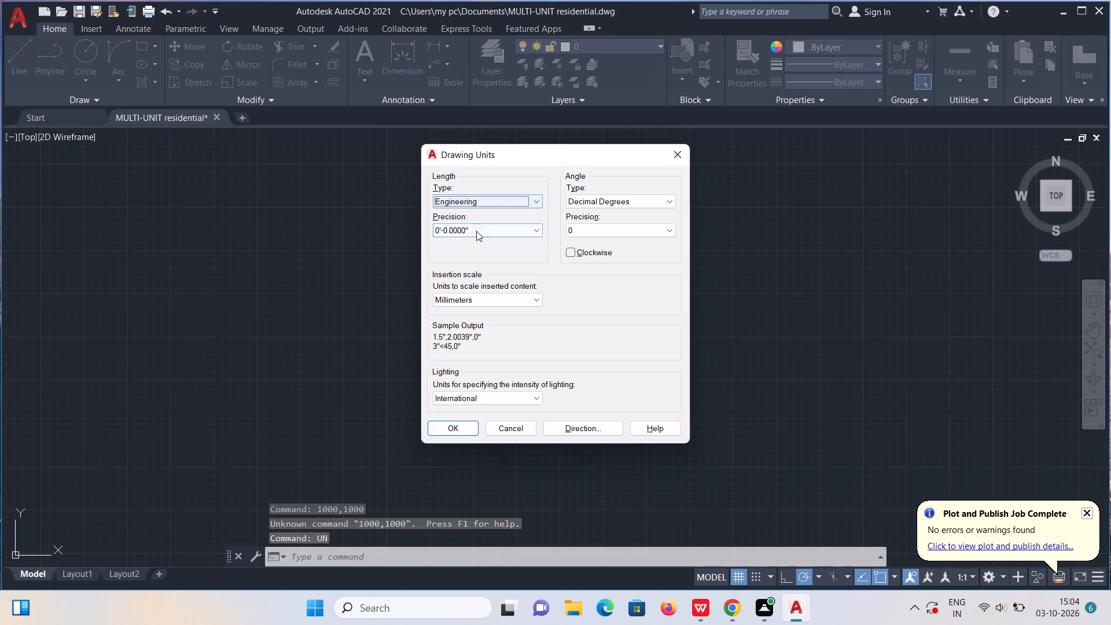
pyautogui.click(476, 231)
pyautogui.click(479, 243)
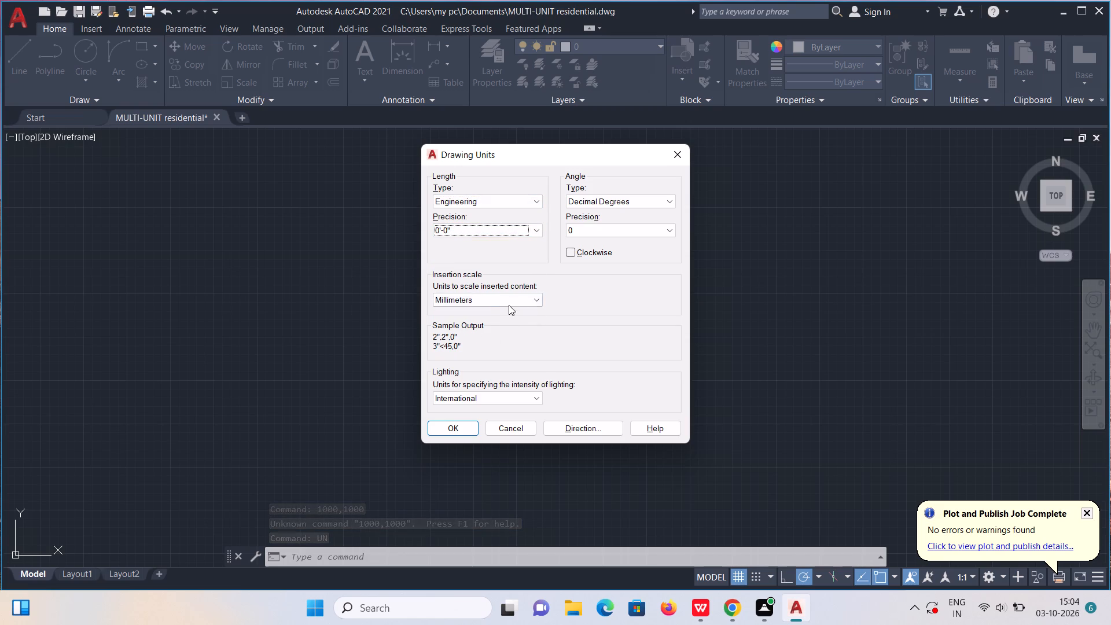
pyautogui.click(509, 300)
pyautogui.click(480, 325)
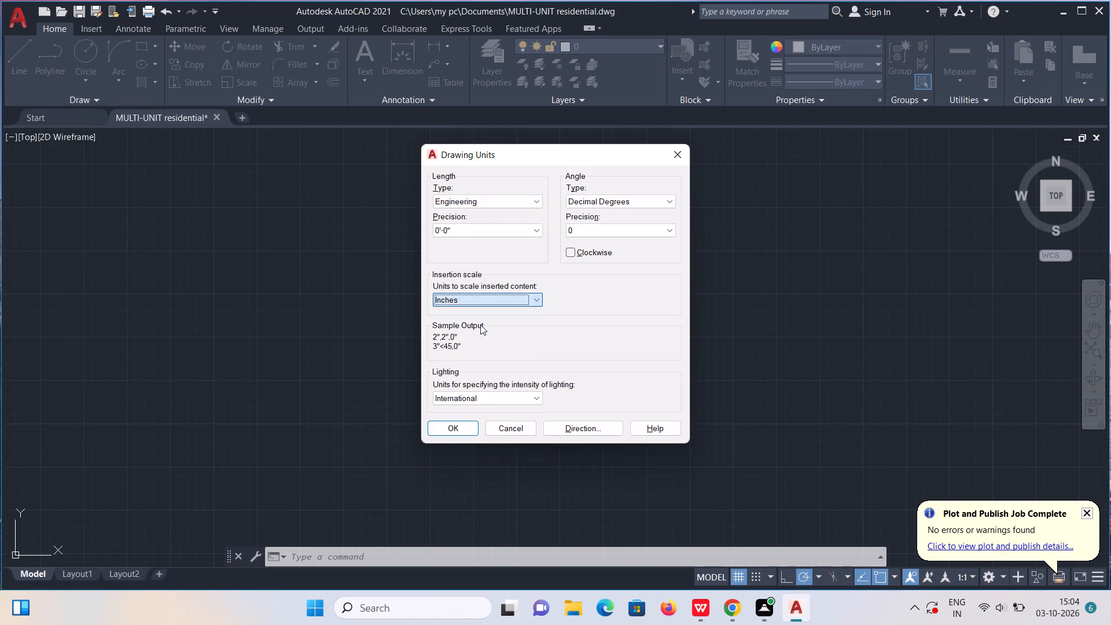
pyautogui.click(452, 426)
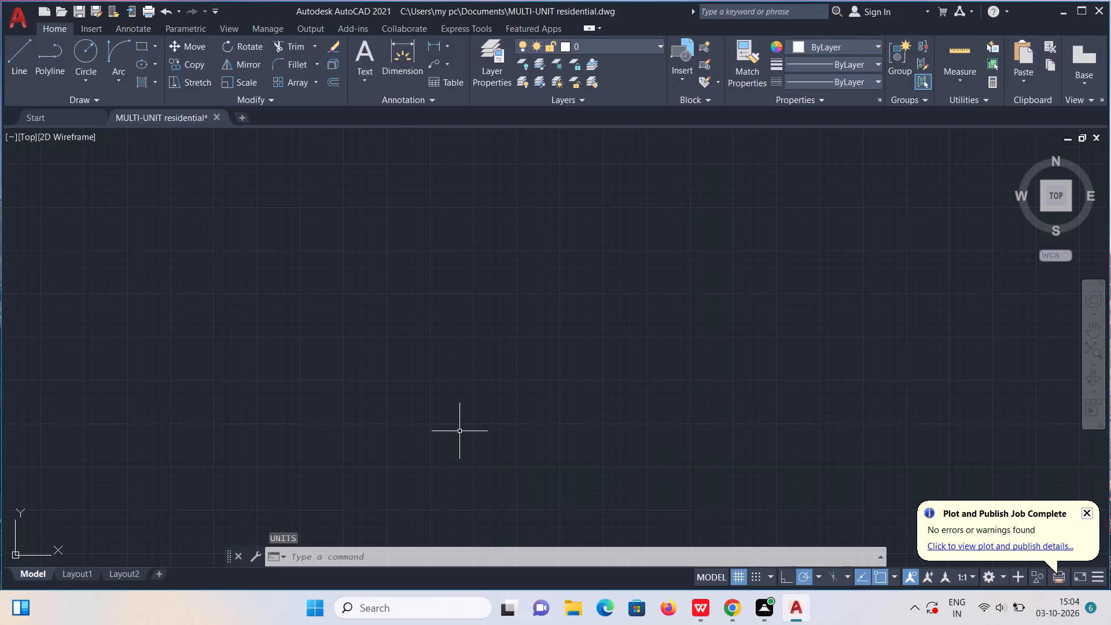
# Set the ISO-25 dimension style's primary units to Engineering format with 0'-0" precision.
pyautogui.press('d')
pyautogui.press('Return')
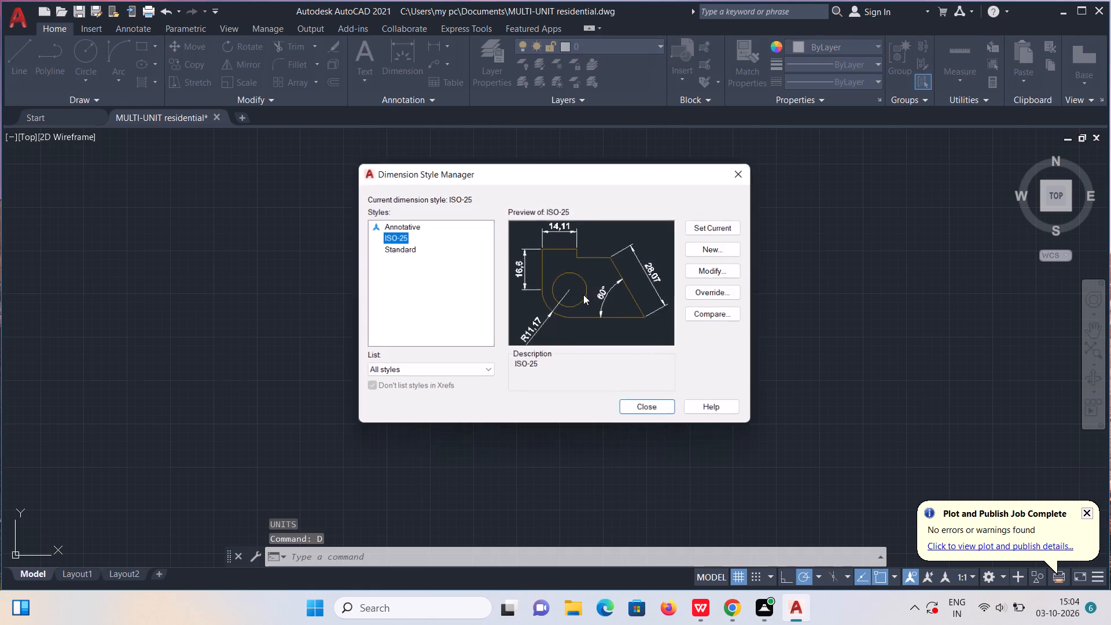
pyautogui.click(710, 271)
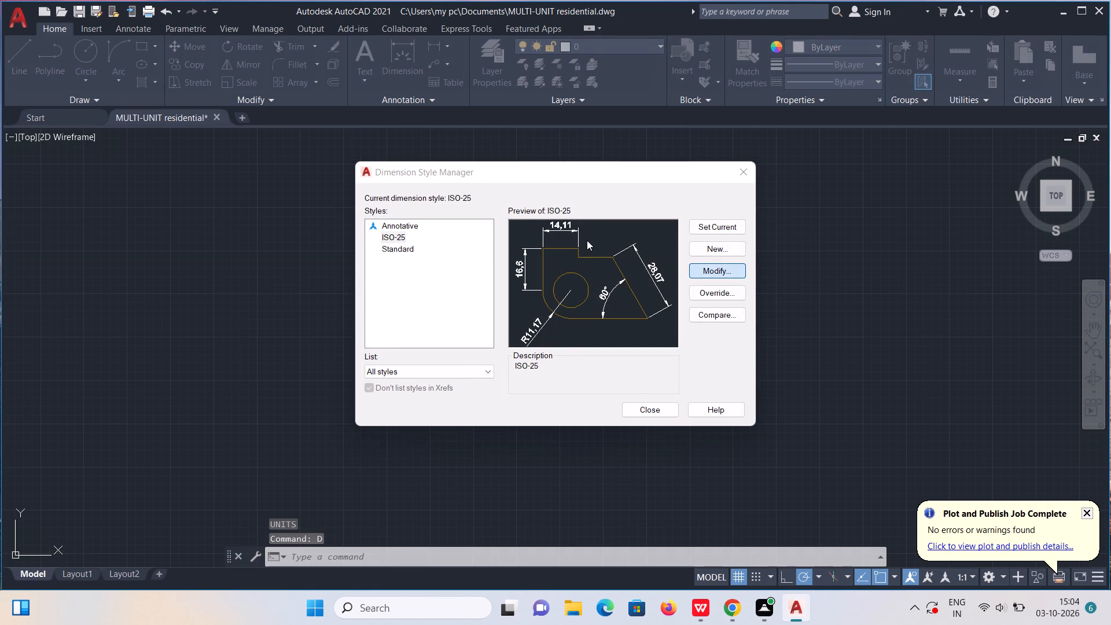
pyautogui.click(517, 145)
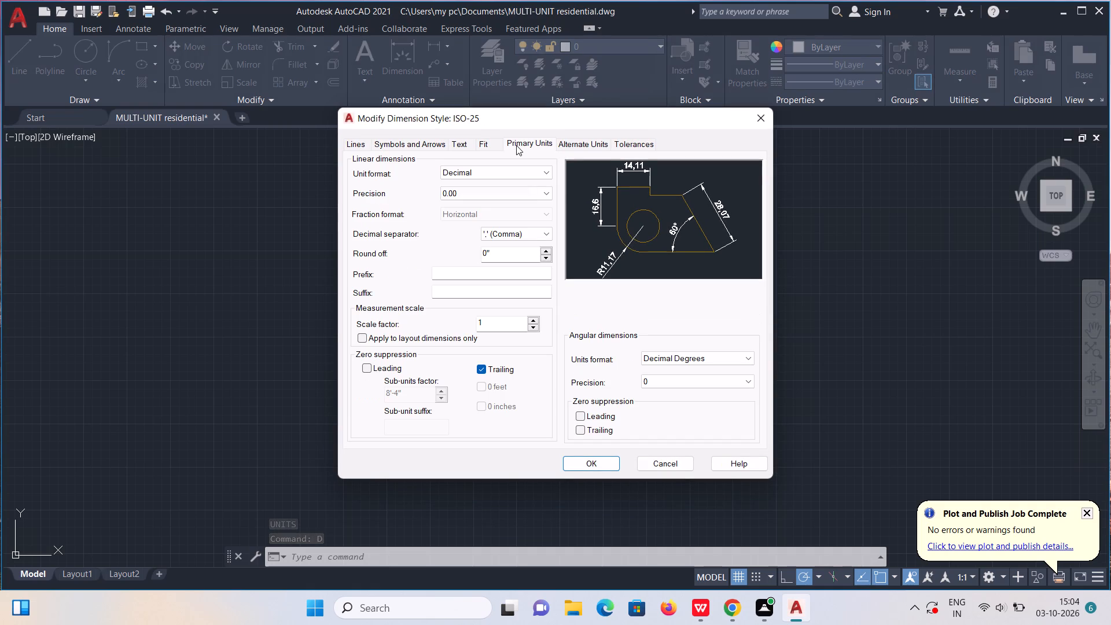
pyautogui.click(481, 170)
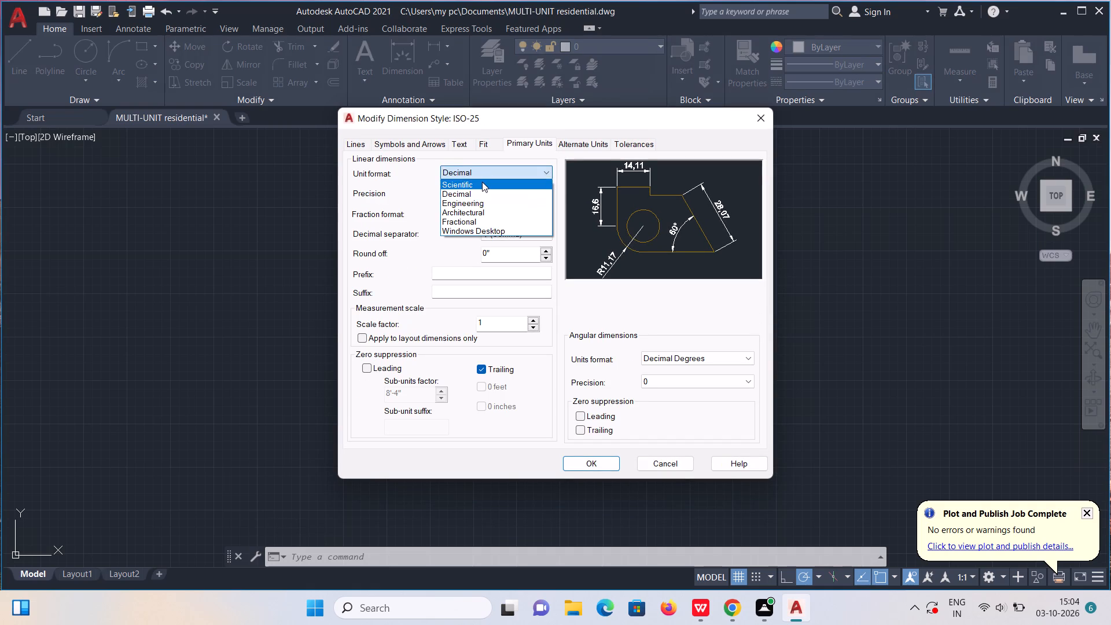
pyautogui.click(483, 204)
pyautogui.click(487, 194)
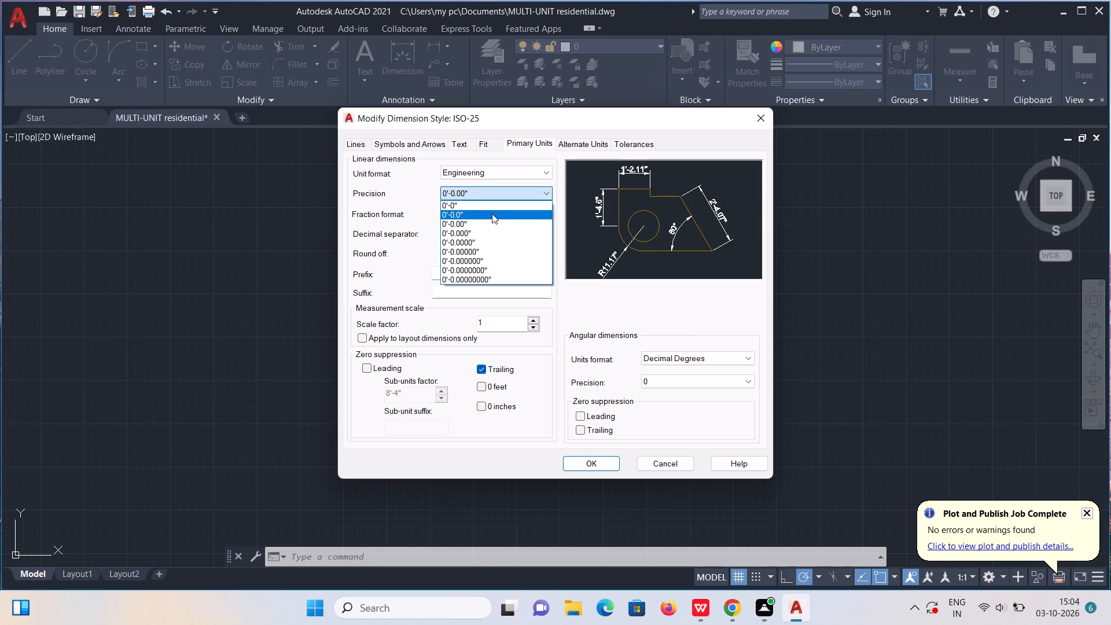
pyautogui.click(494, 207)
# Set the ISO-25 dimension style's text height and arrow size to 10".
pyautogui.click(458, 141)
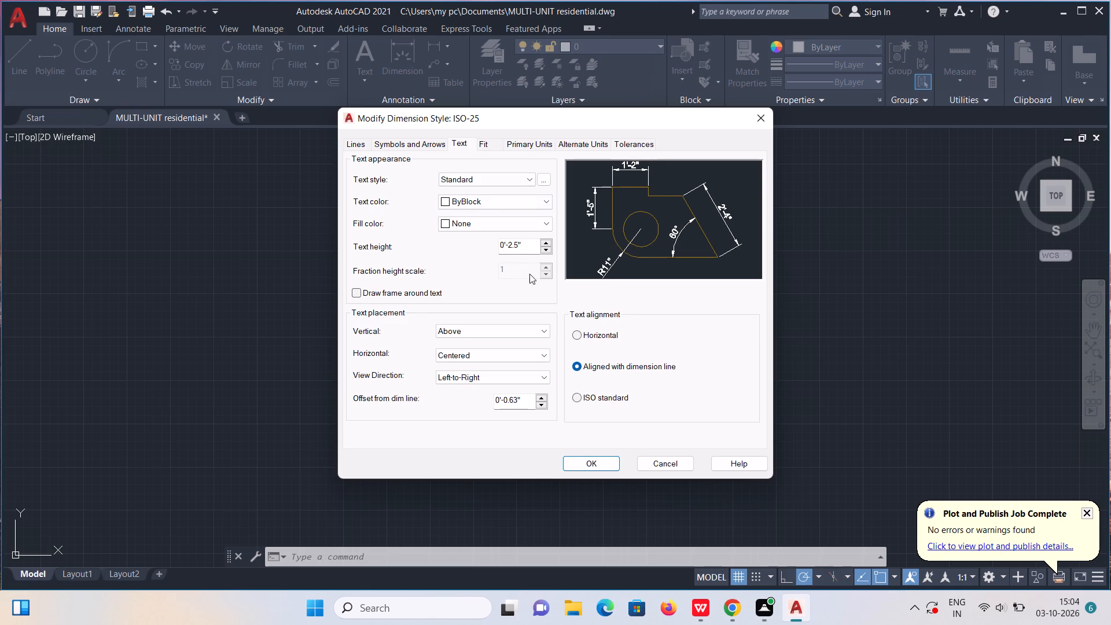
pyautogui.moveTo(529, 242); pyautogui.dragTo(473, 248)
pyautogui.write('10"')
pyautogui.press('Return')
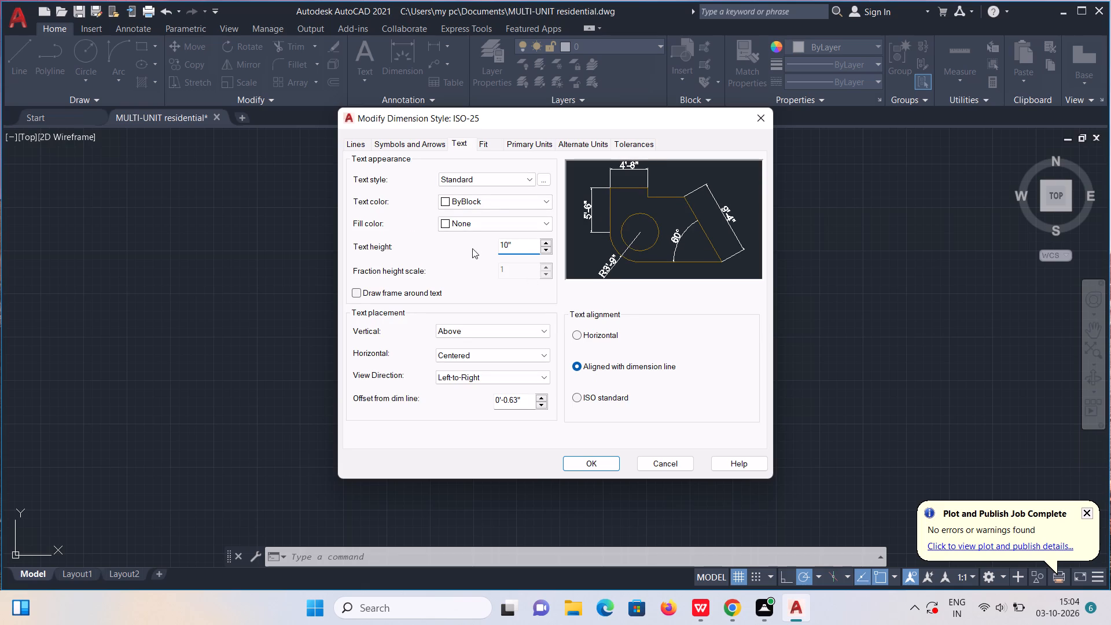
pyautogui.click(385, 145)
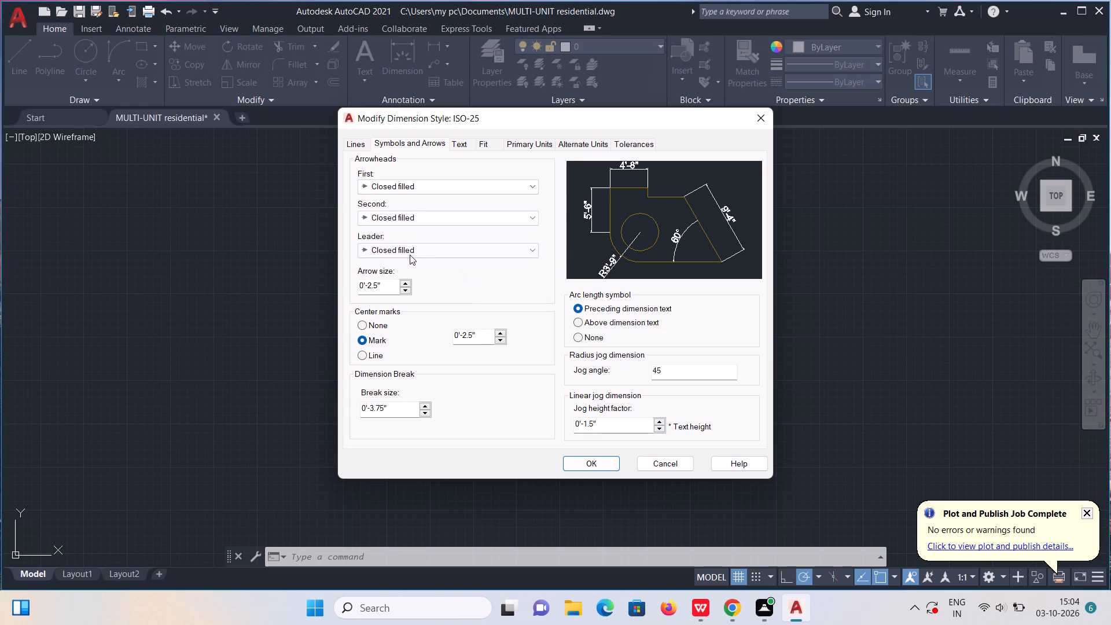
pyautogui.moveTo(389, 285); pyautogui.dragTo(347, 288)
pyautogui.press('1')
pyautogui.press('0')
pyautogui.hotkey('shift', '"')
pyautogui.press('Return')
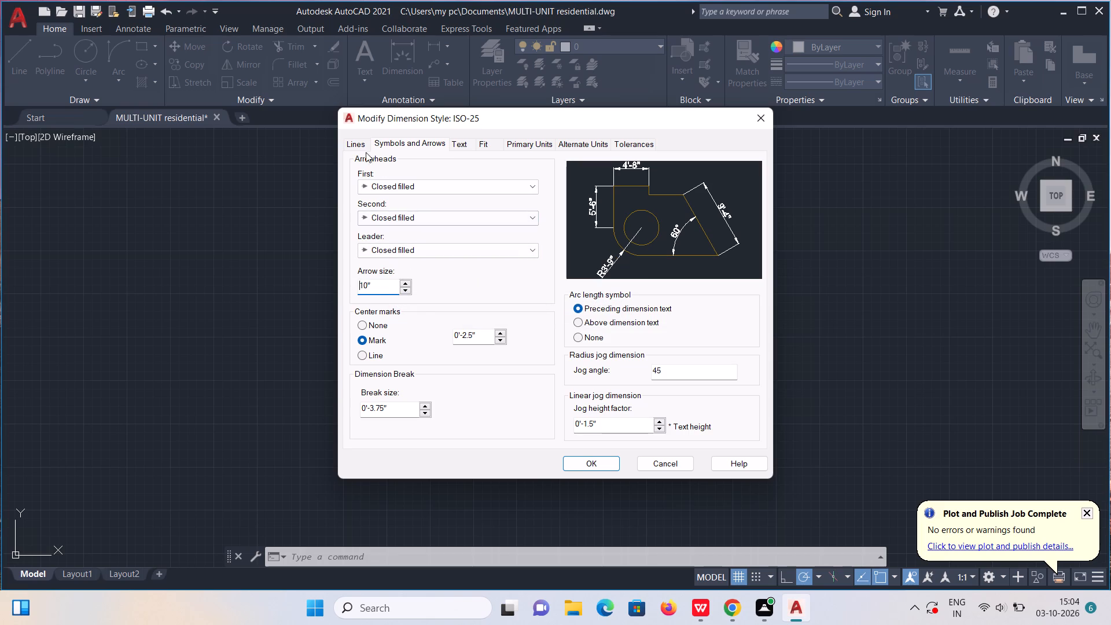
# Set the ISO-25 dimension text's vertical placement to Centered and make the modified style current.
pyautogui.click(361, 147)
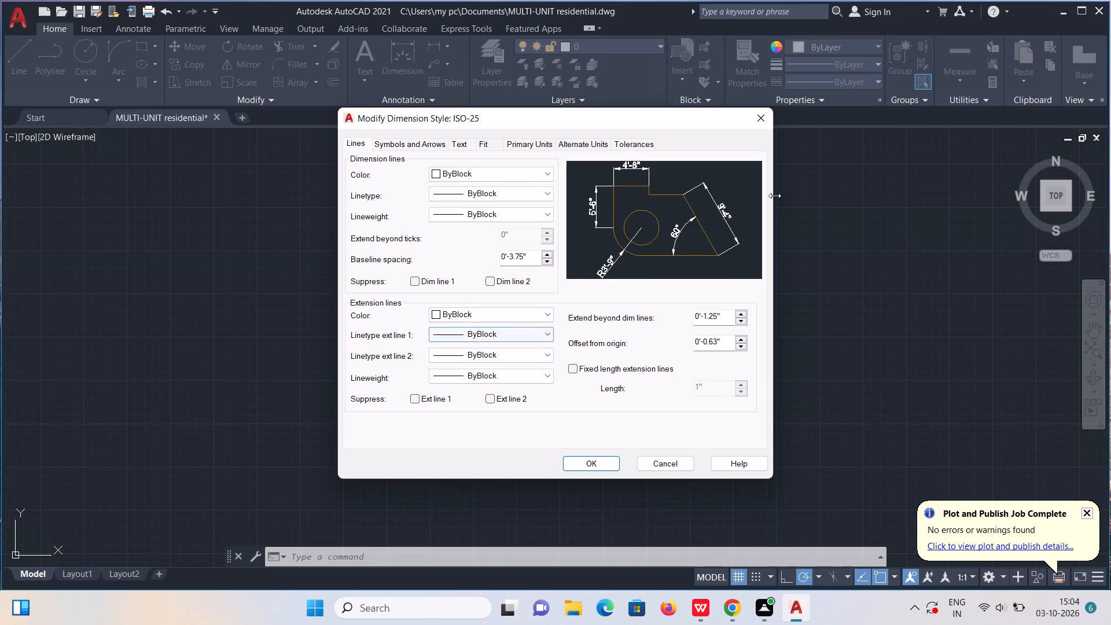
pyautogui.click(464, 144)
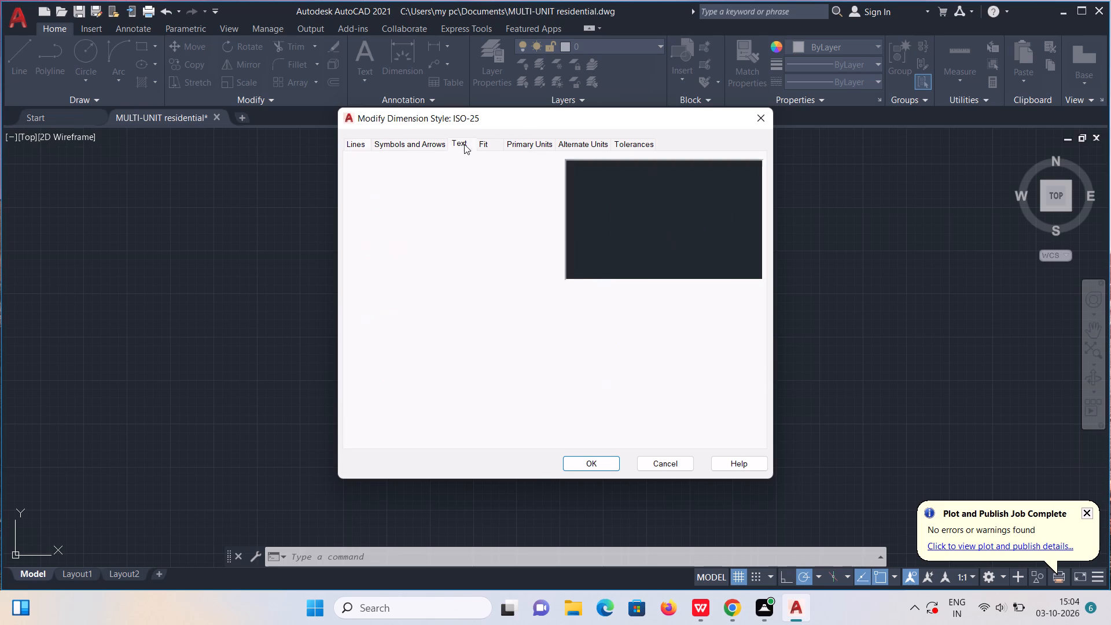
pyautogui.click(499, 328)
pyautogui.click(485, 341)
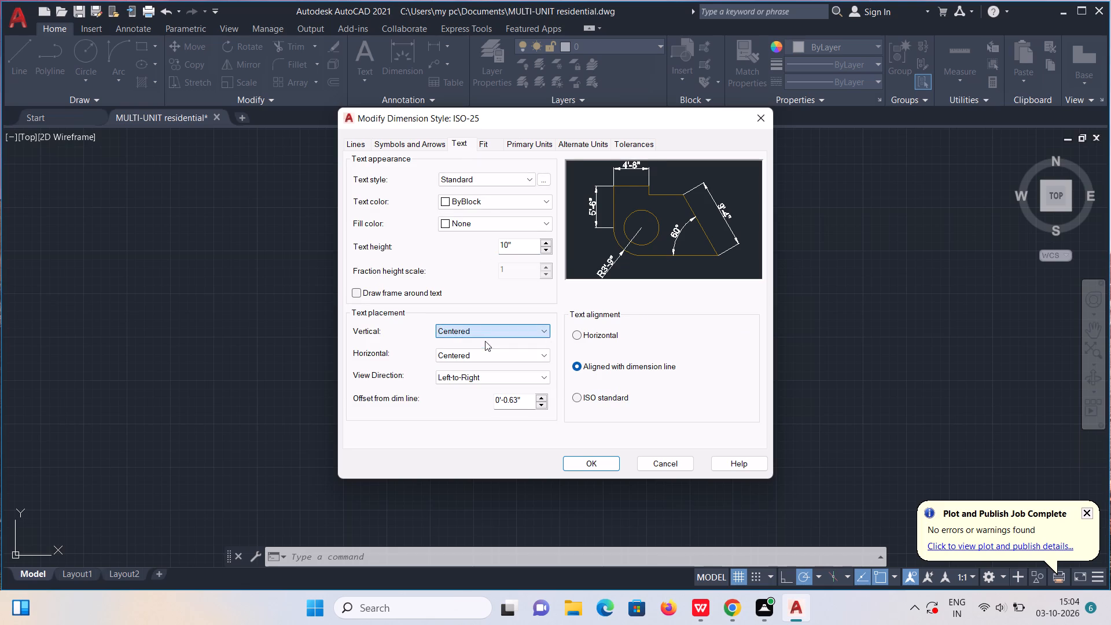
pyautogui.click(609, 465)
pyautogui.click(703, 223)
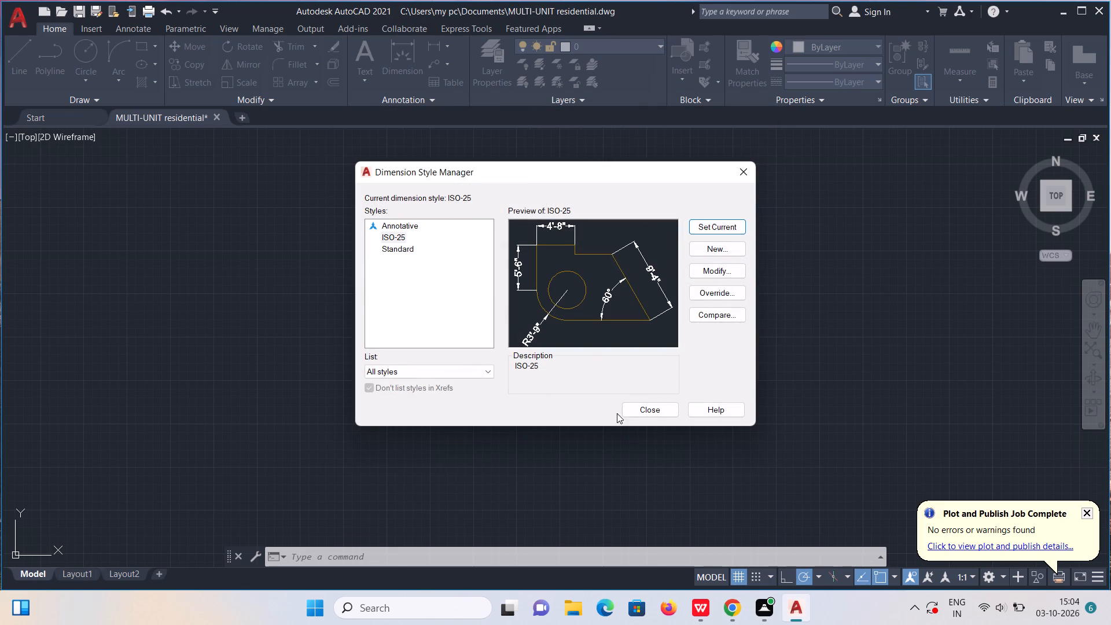
pyautogui.click(652, 416)
# Draw a 68' by 66' rectangle as the outer boundary of the building.
pyautogui.click(139, 43)
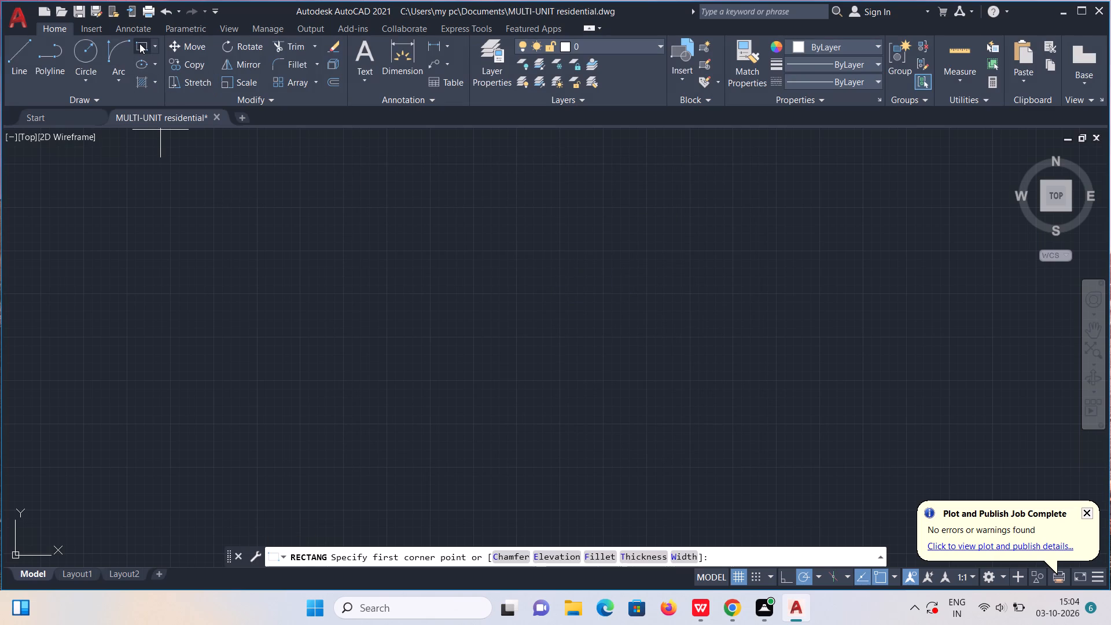
pyautogui.click(394, 198)
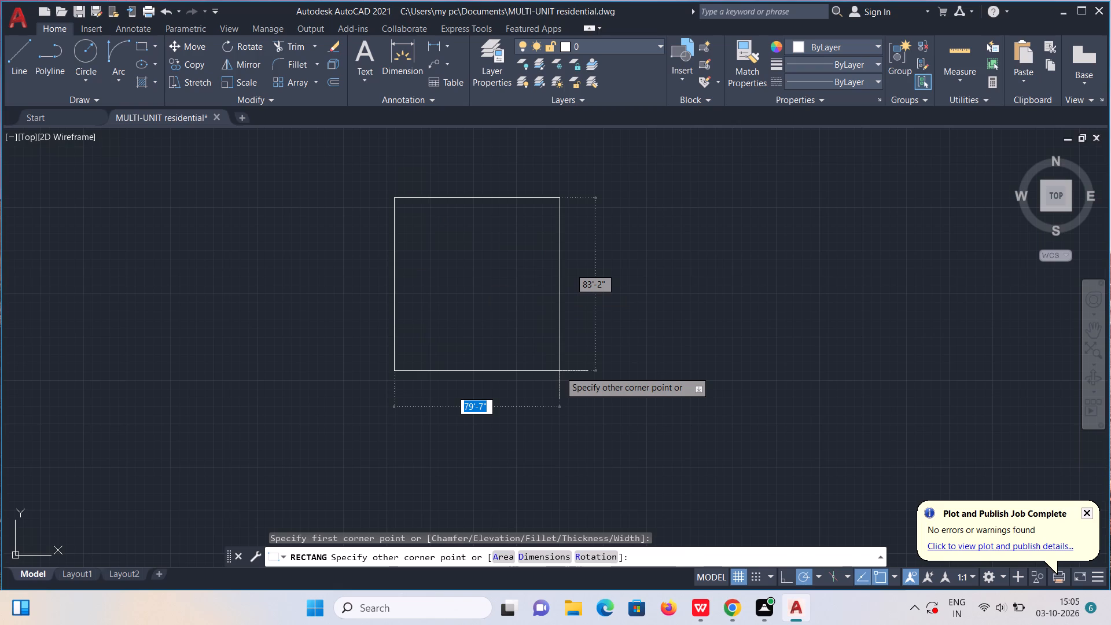
pyautogui.write('68')
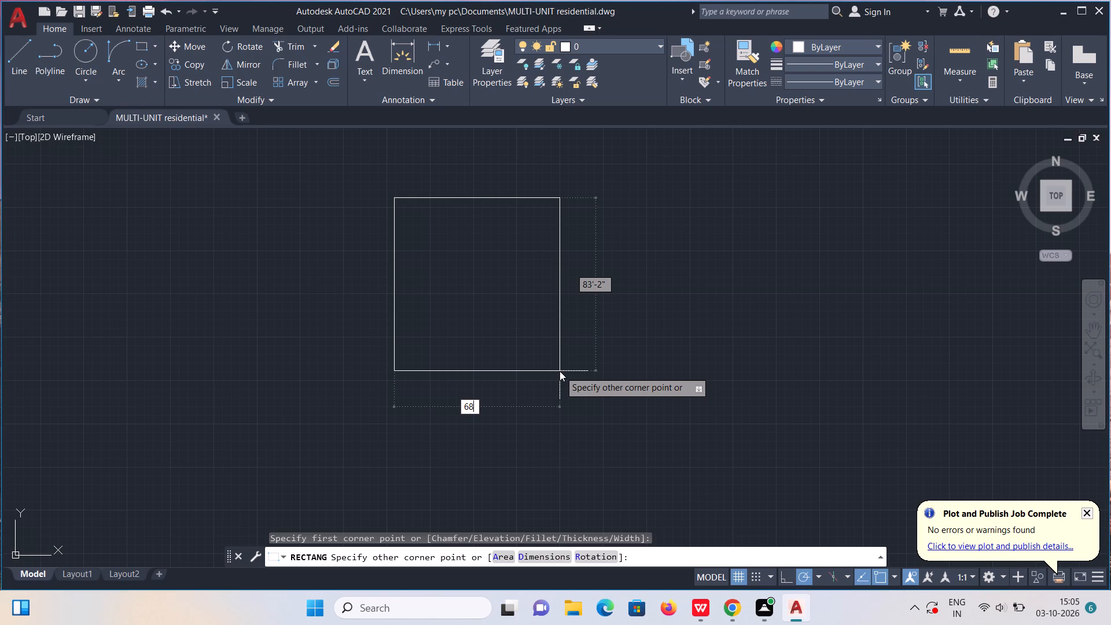
pyautogui.press("'")
pyautogui.press(',')
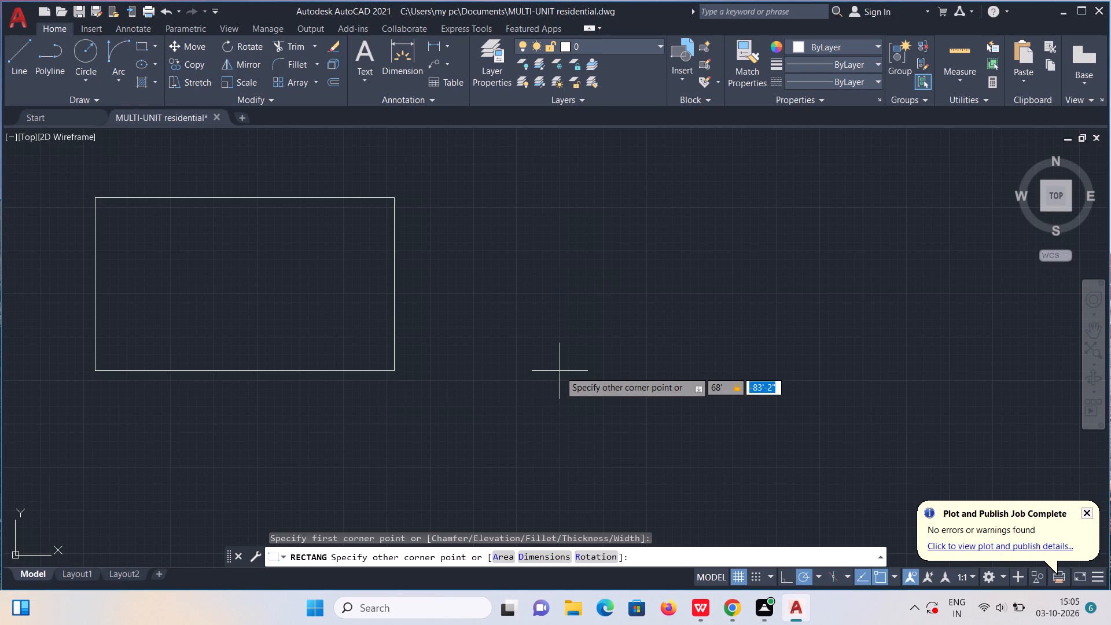
pyautogui.write('66')
pyautogui.press("'")
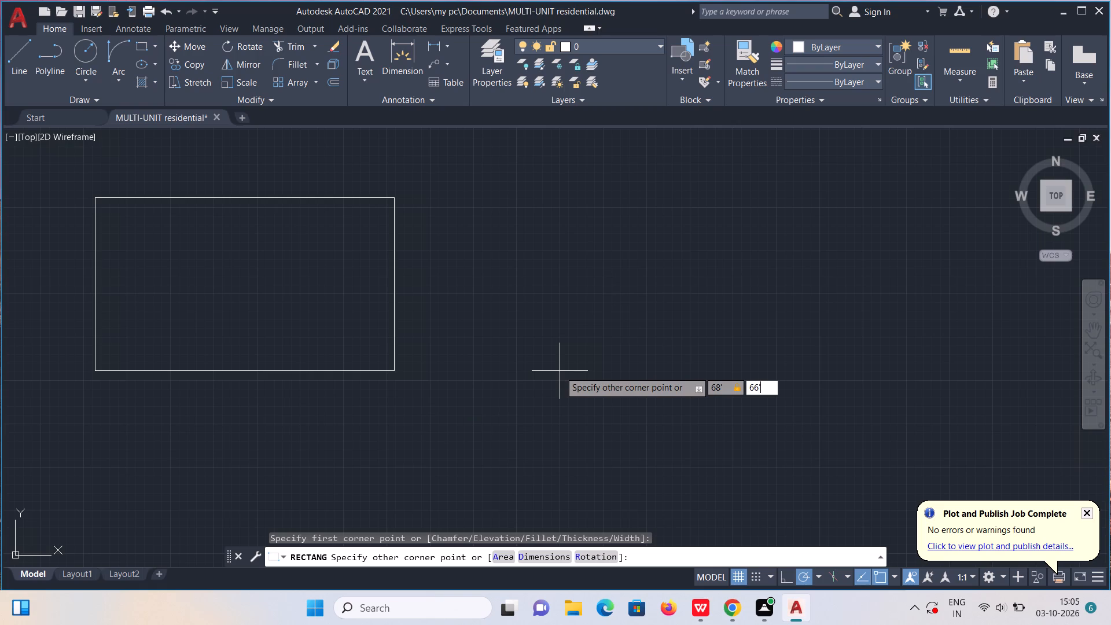
pyautogui.press('Return')
# Offset the building rectangle 9" inward to form the exterior wall thickness.
pyautogui.moveTo(484, 204); pyautogui.dragTo(481, 380, button='middle')
pyautogui.click(339, 83)
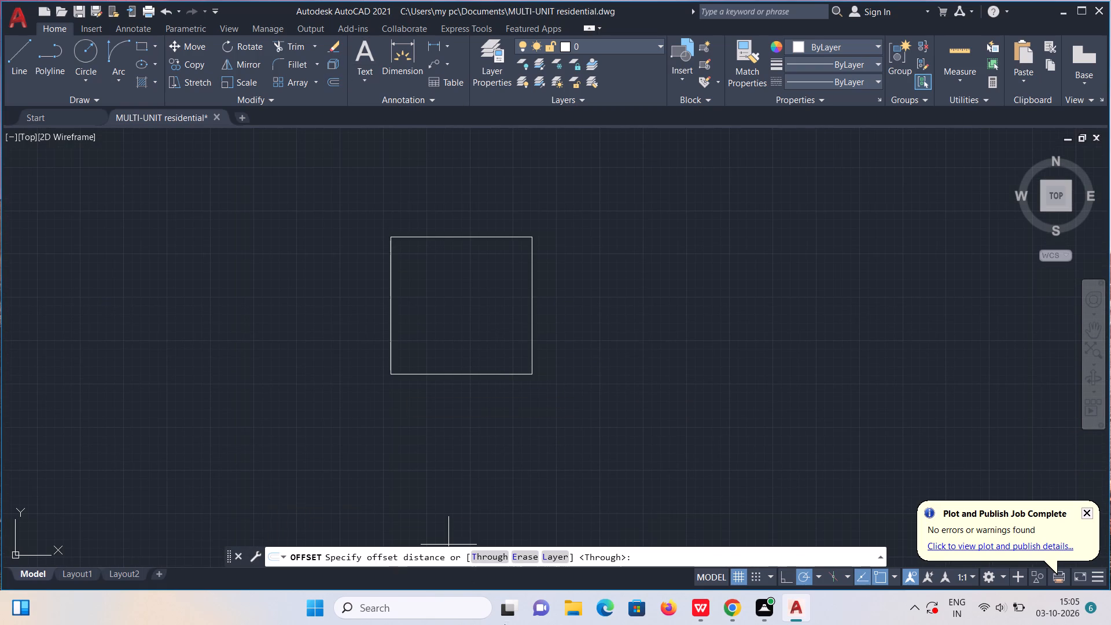
pyautogui.click(496, 560)
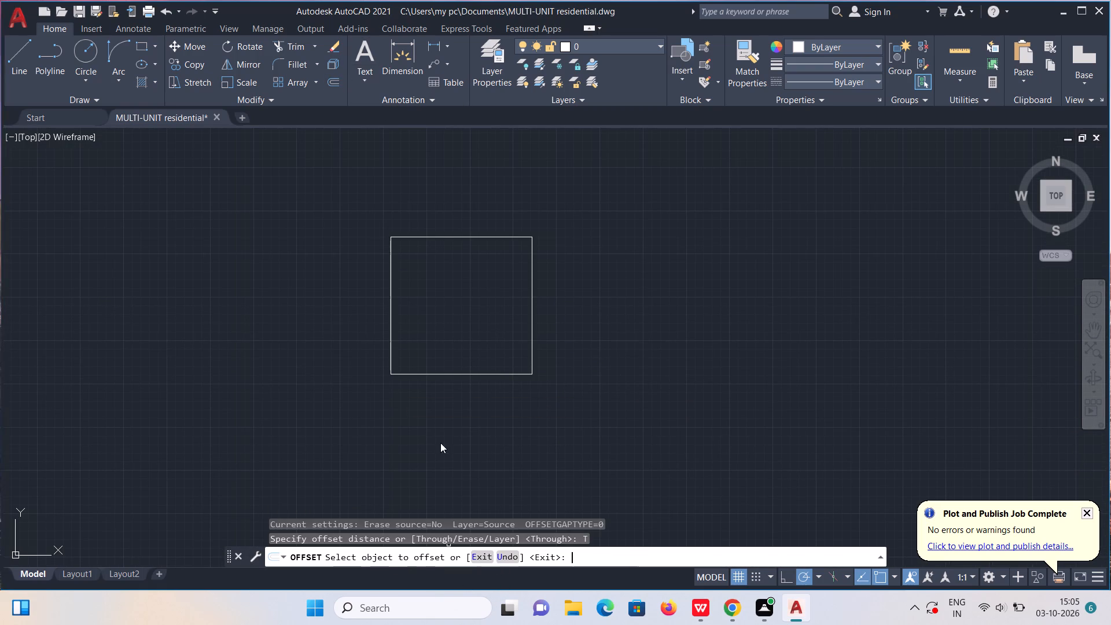
pyautogui.scroll(2, 404, 311)
pyautogui.click(367, 330)
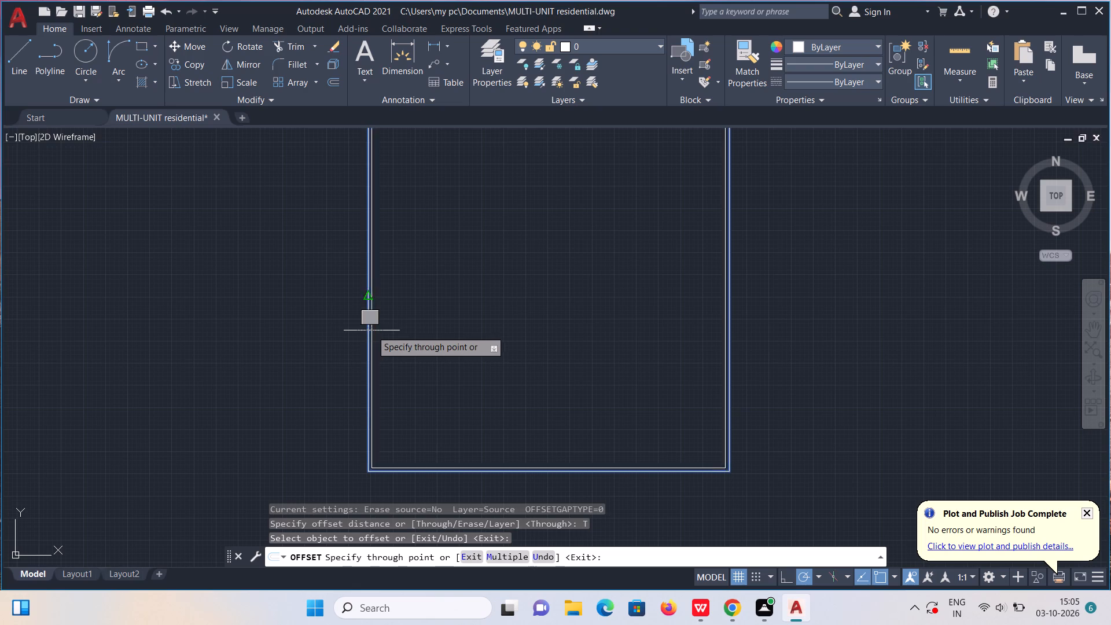
pyautogui.write('9"')
pyautogui.press('Return')
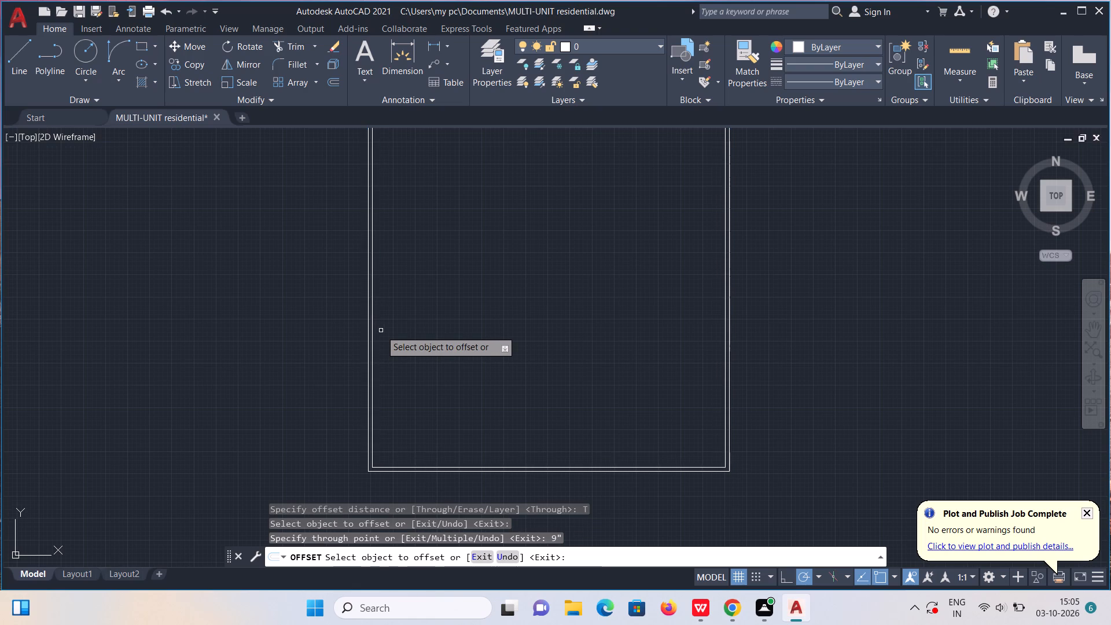
pyautogui.scroll(-1, 382, 331)
pyautogui.press('Escape')
# Explode the outer and inner exterior wall rectangles into separate lines.
pyautogui.moveTo(411, 280); pyautogui.dragTo(421, 382, button='middle')
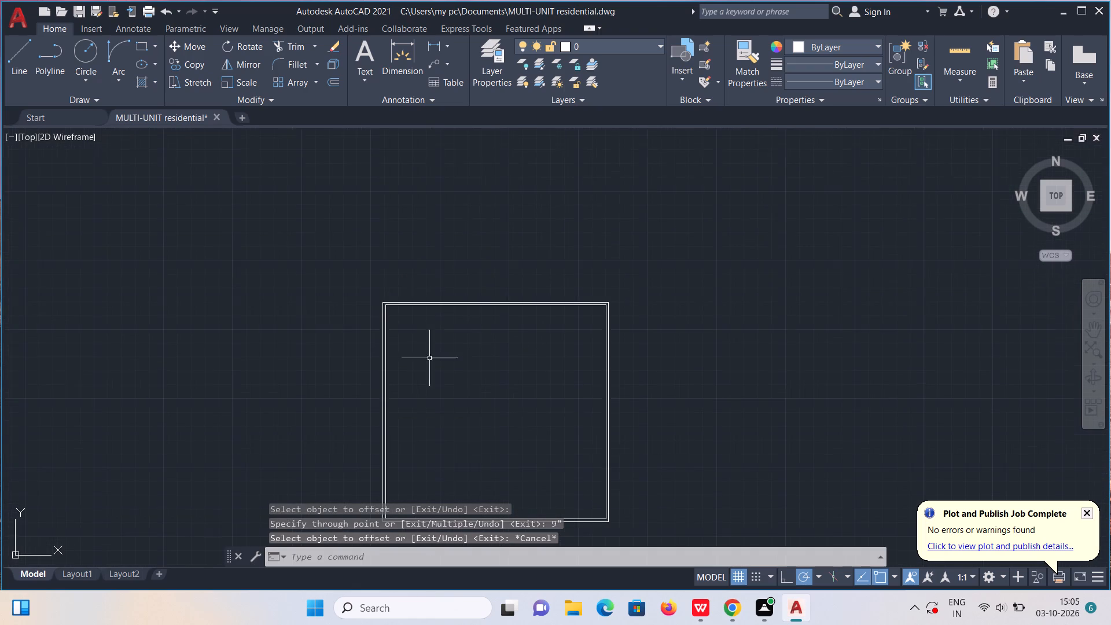
pyautogui.scroll(2, 440, 331)
pyautogui.click(351, 256)
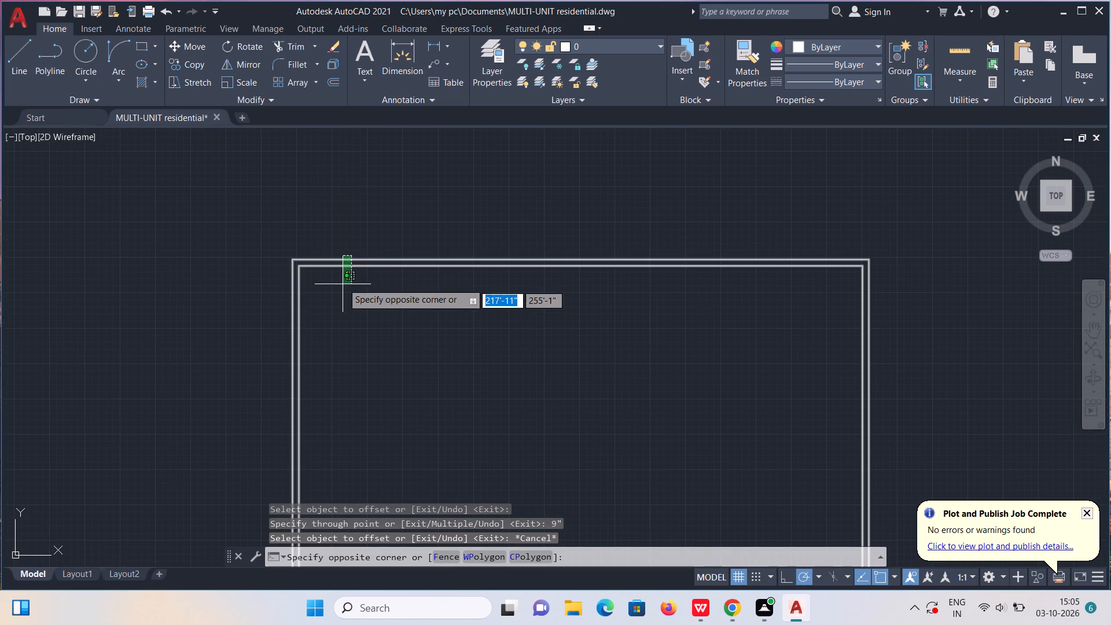
pyautogui.press('Escape')
pyautogui.click(337, 259)
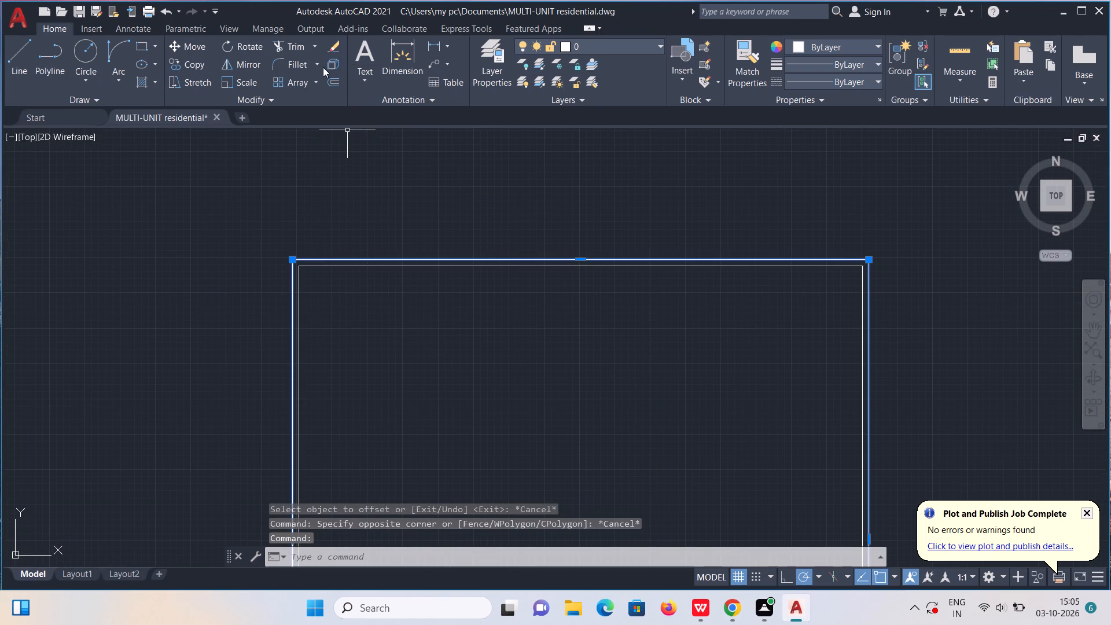
pyautogui.click(332, 60)
pyautogui.click(374, 267)
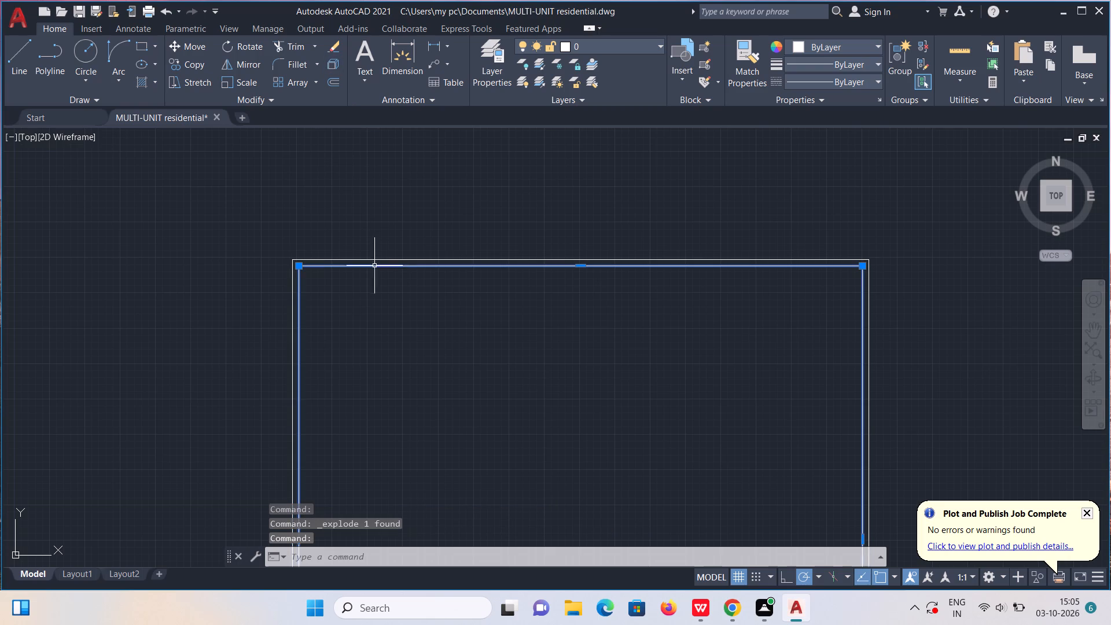
pyautogui.click(334, 60)
pyautogui.press('Escape')
# Offset the left exterior wall's inner line 12' into the building, and offset the resulting line 6" rightward for a partition wall.
pyautogui.scroll(-2, 410, 365)
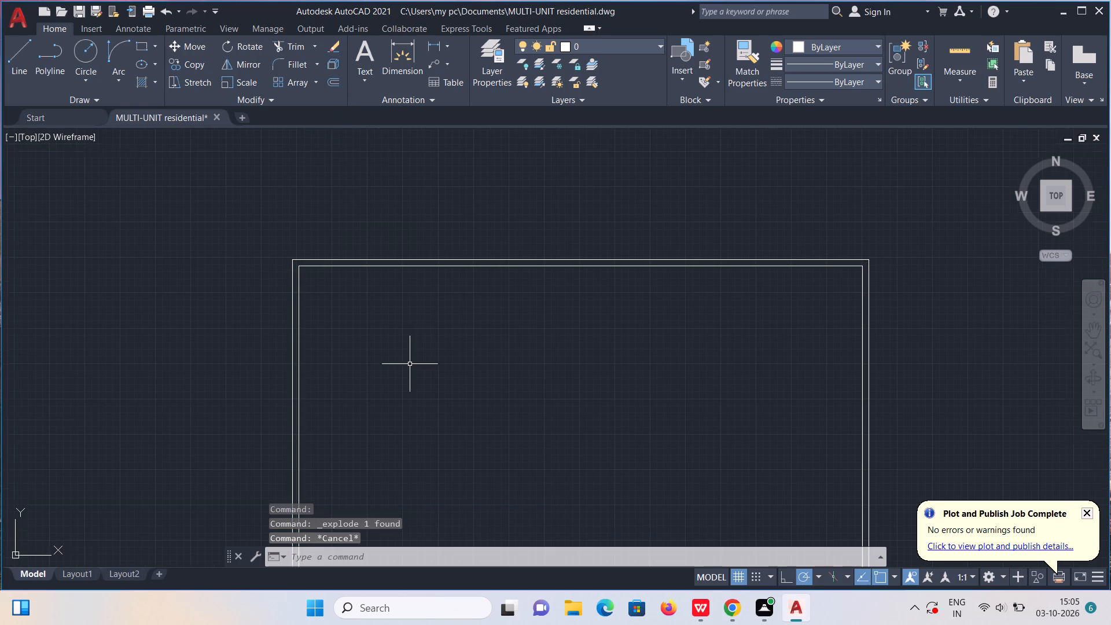
pyautogui.moveTo(410, 363); pyautogui.dragTo(407, 212, button='middle')
pyautogui.moveTo(410, 238); pyautogui.dragTo(411, 272, button='middle')
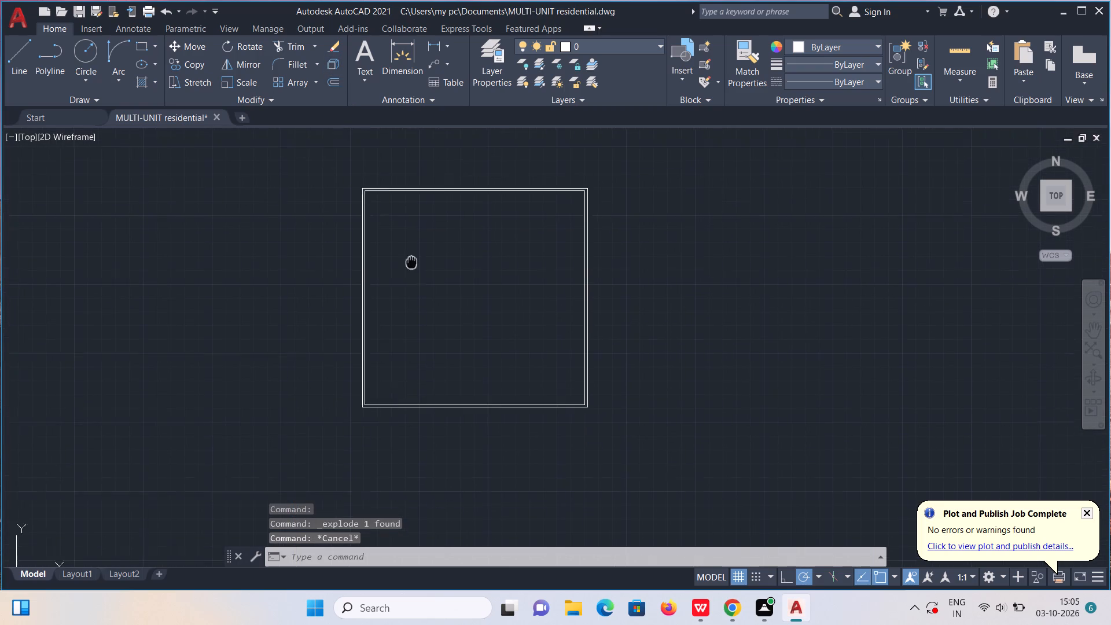
pyautogui.moveTo(411, 272); pyautogui.dragTo(411, 275, button='middle')
pyautogui.click(329, 79)
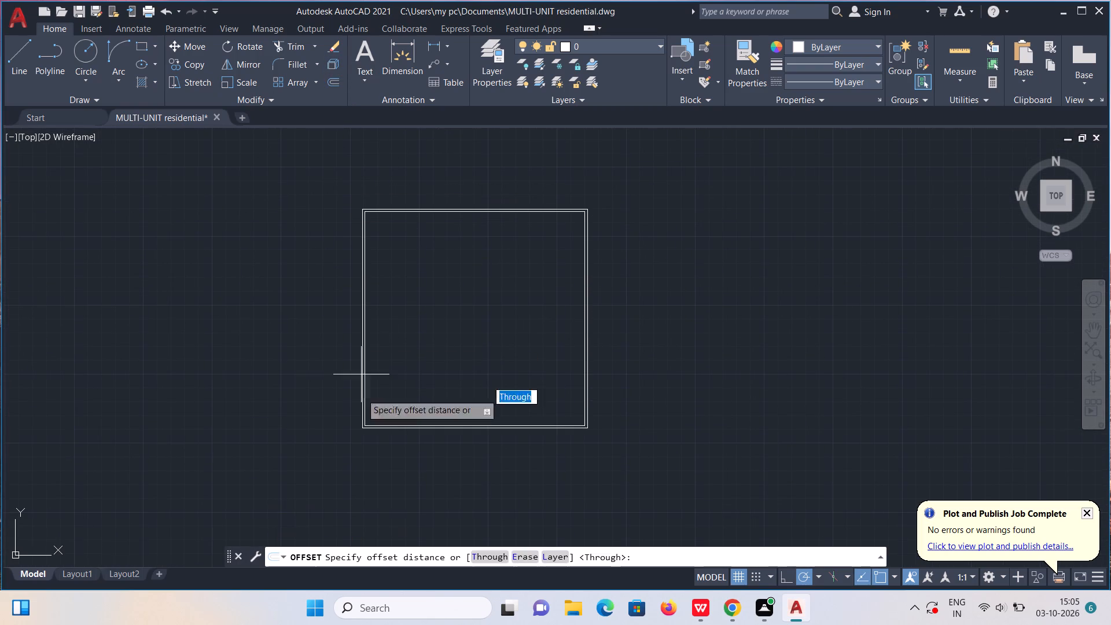
pyautogui.click(472, 557)
pyautogui.scroll(2, 374, 278)
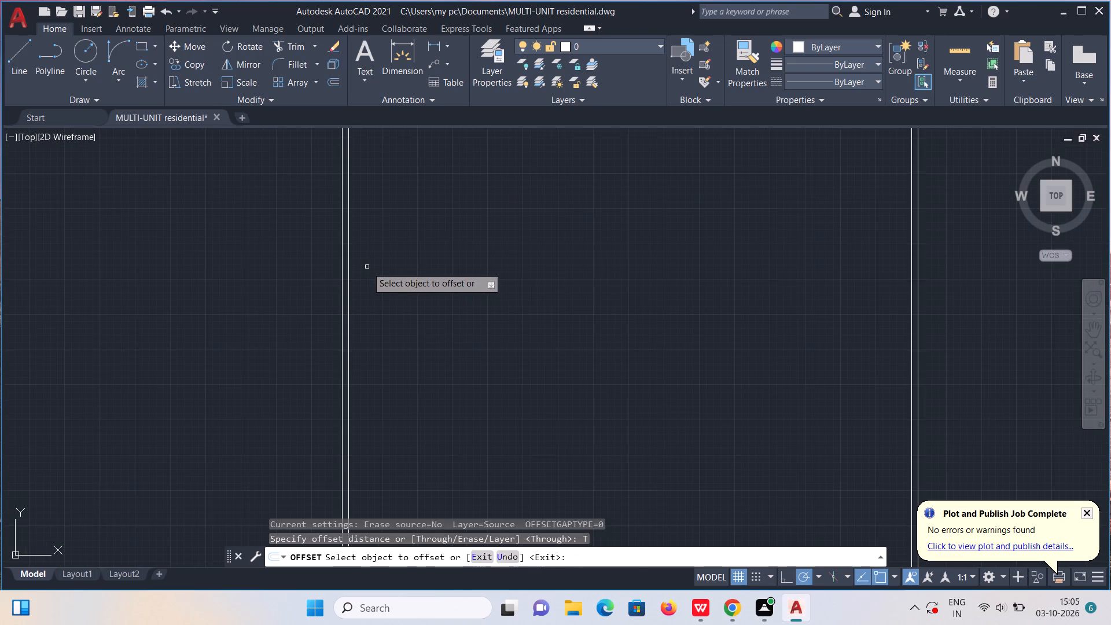
pyautogui.moveTo(370, 275); pyautogui.dragTo(384, 337, button='middle')
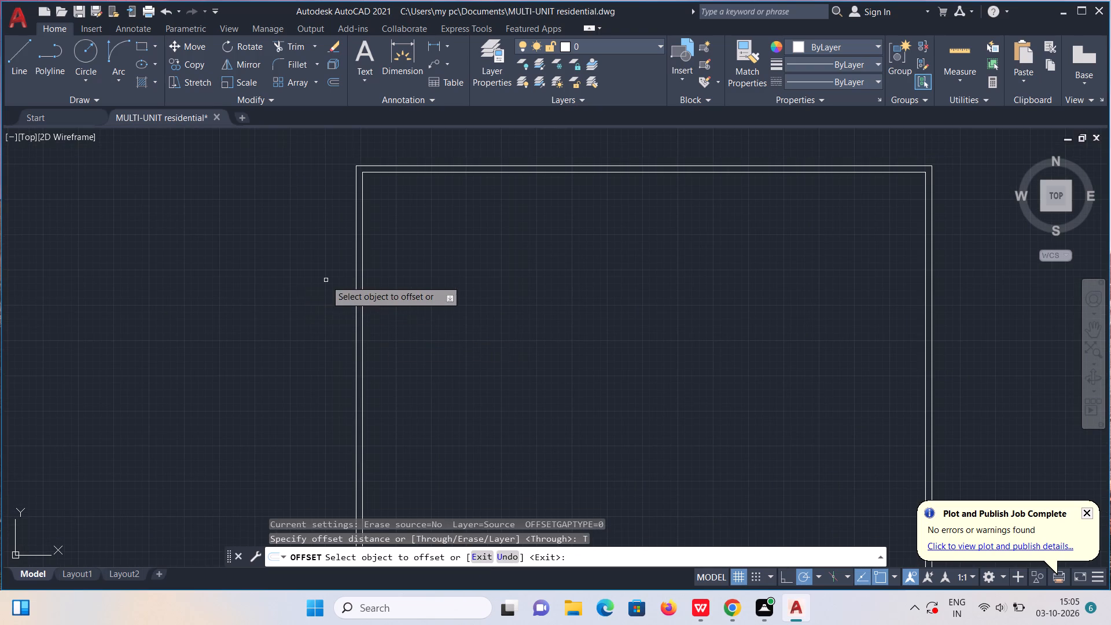
pyautogui.click(362, 269)
pyautogui.write("12'")
pyautogui.press('Return')
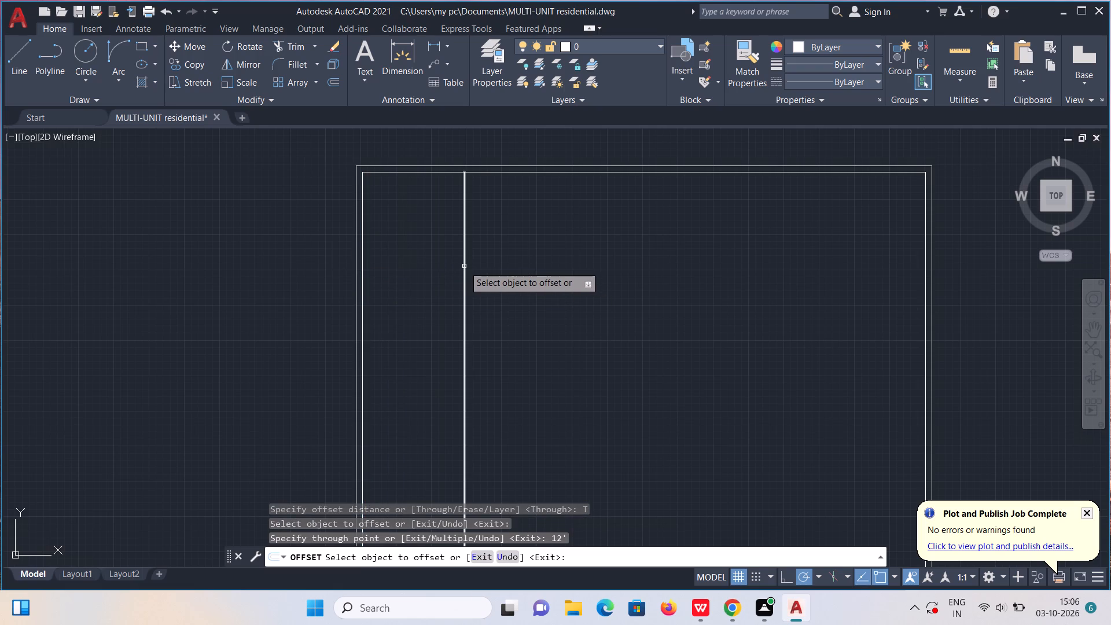
pyautogui.click(464, 266)
pyautogui.write('6"')
pyautogui.press('Return')
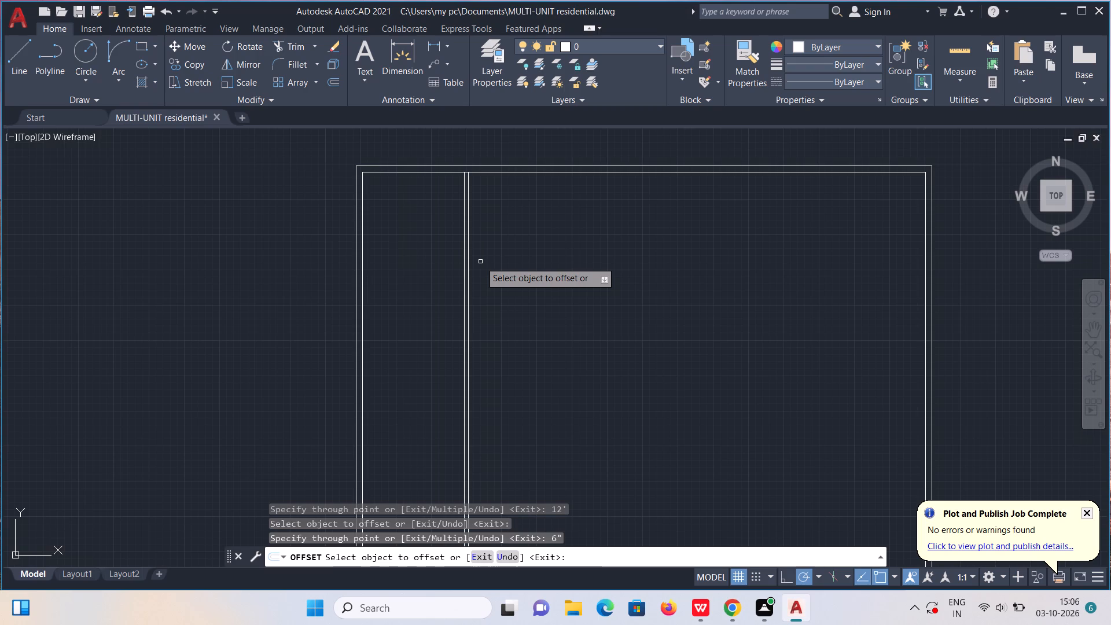
# Offset the 6" partition's right line 4' rightward, and offset the resulting line 4" for a second partition wall.
pyautogui.click(467, 248)
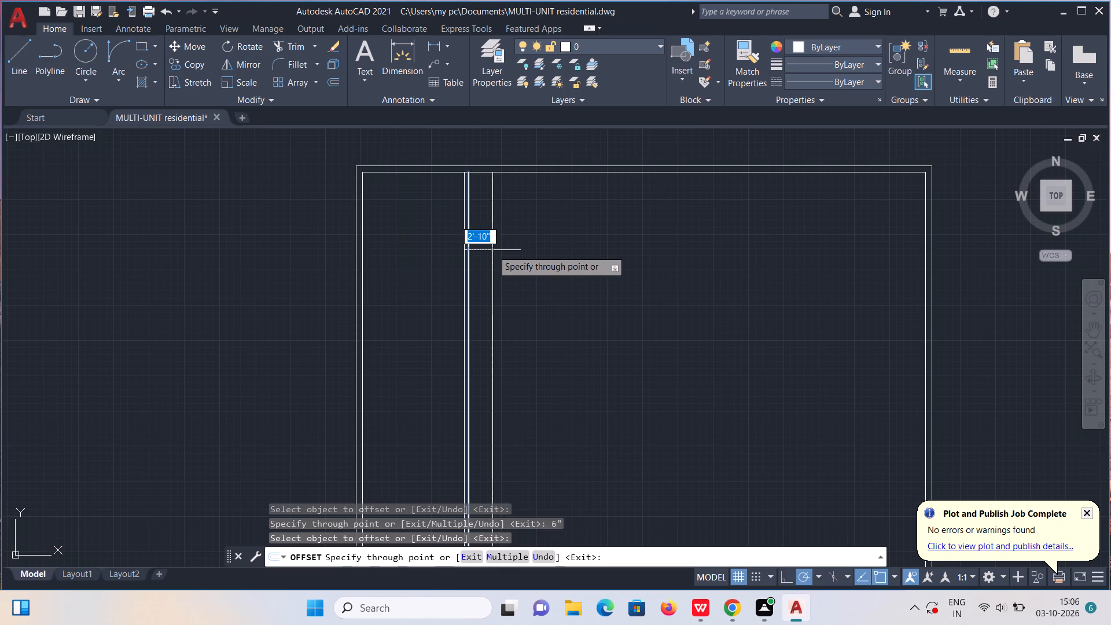
pyautogui.write("4'")
pyautogui.press('Return')
pyautogui.click(501, 248)
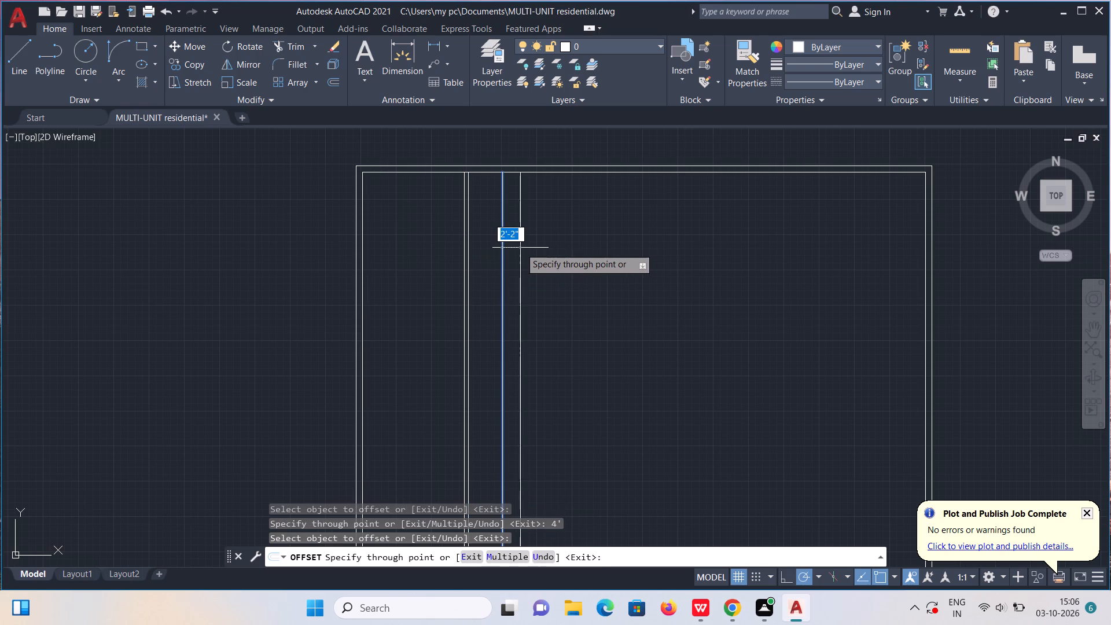
pyautogui.press('4')
pyautogui.hotkey('shift', '"')
pyautogui.press('Return')
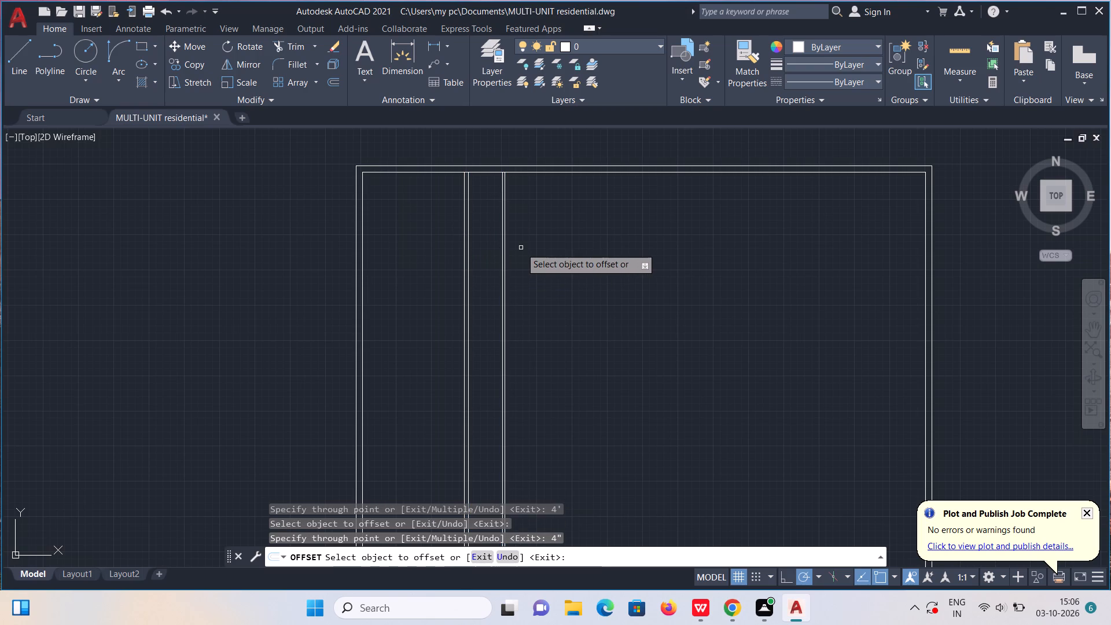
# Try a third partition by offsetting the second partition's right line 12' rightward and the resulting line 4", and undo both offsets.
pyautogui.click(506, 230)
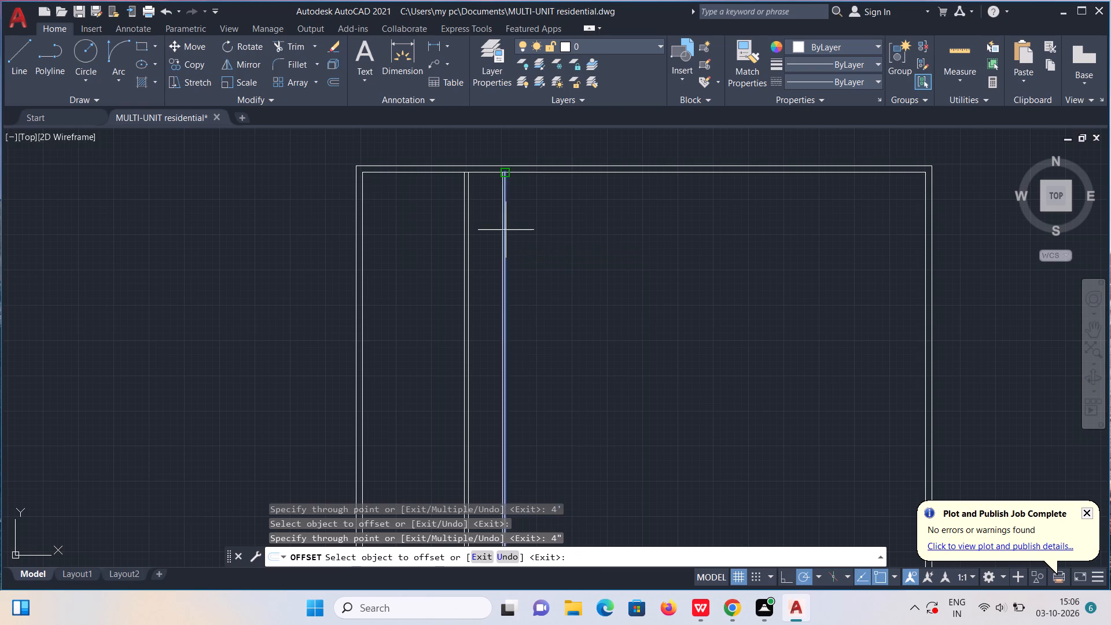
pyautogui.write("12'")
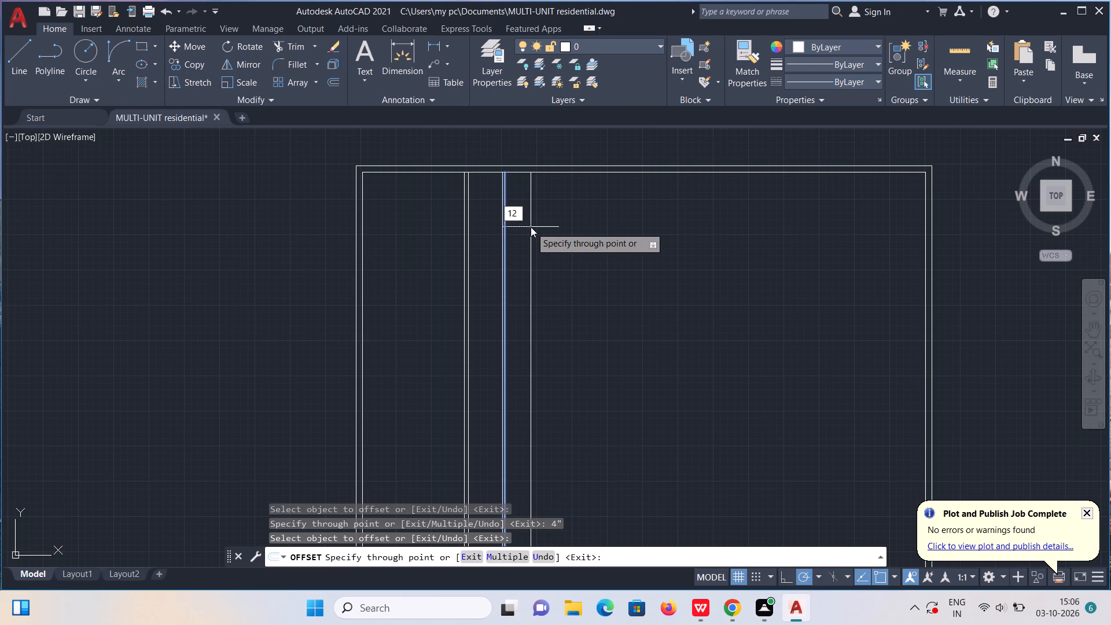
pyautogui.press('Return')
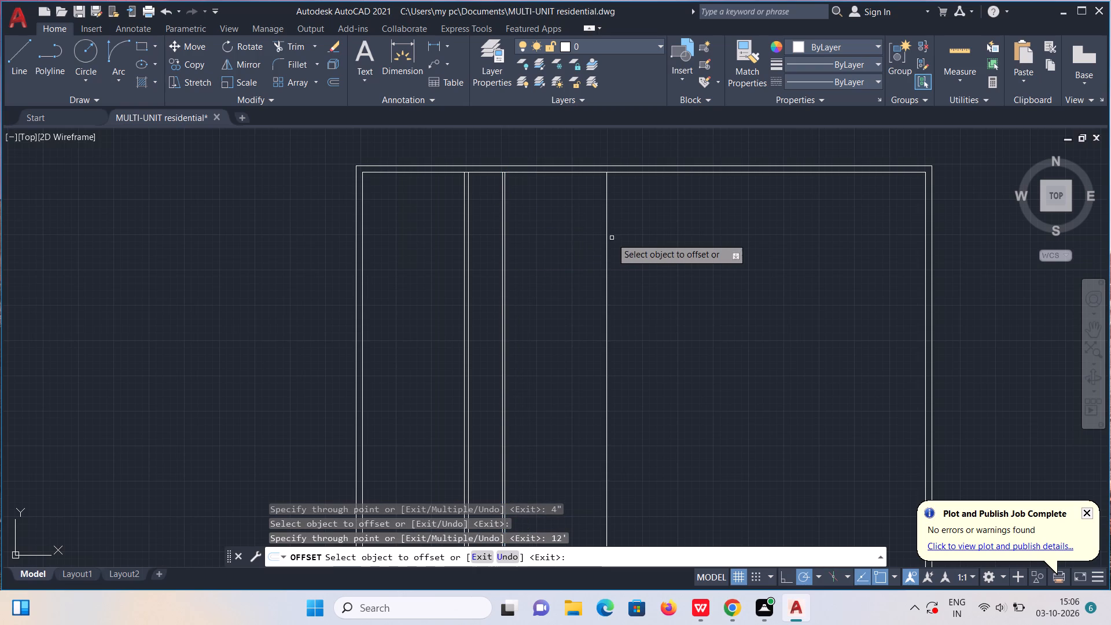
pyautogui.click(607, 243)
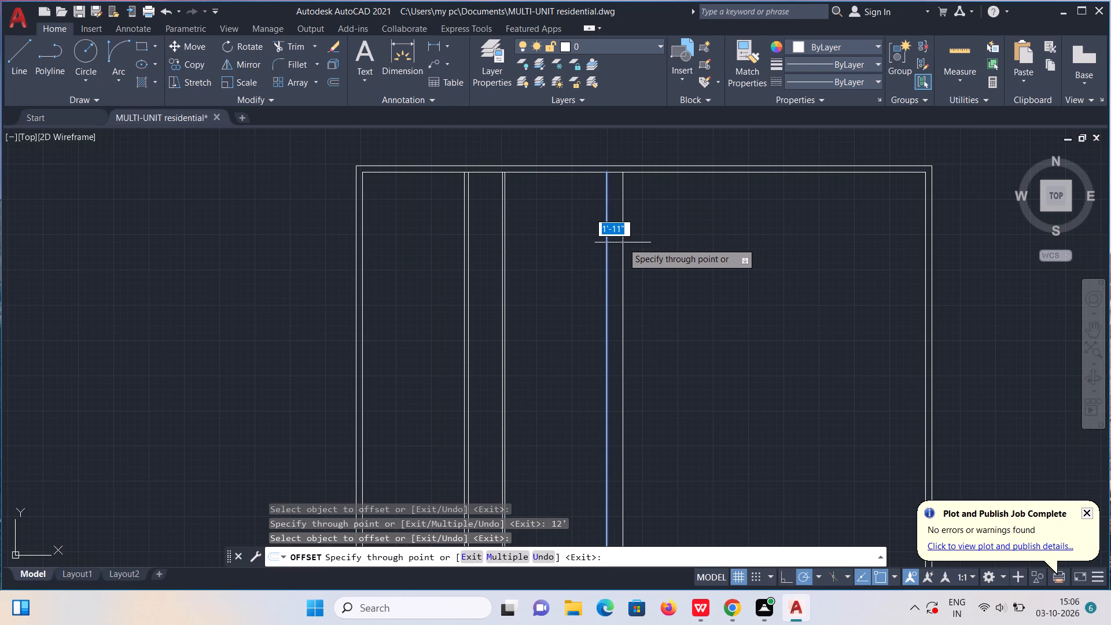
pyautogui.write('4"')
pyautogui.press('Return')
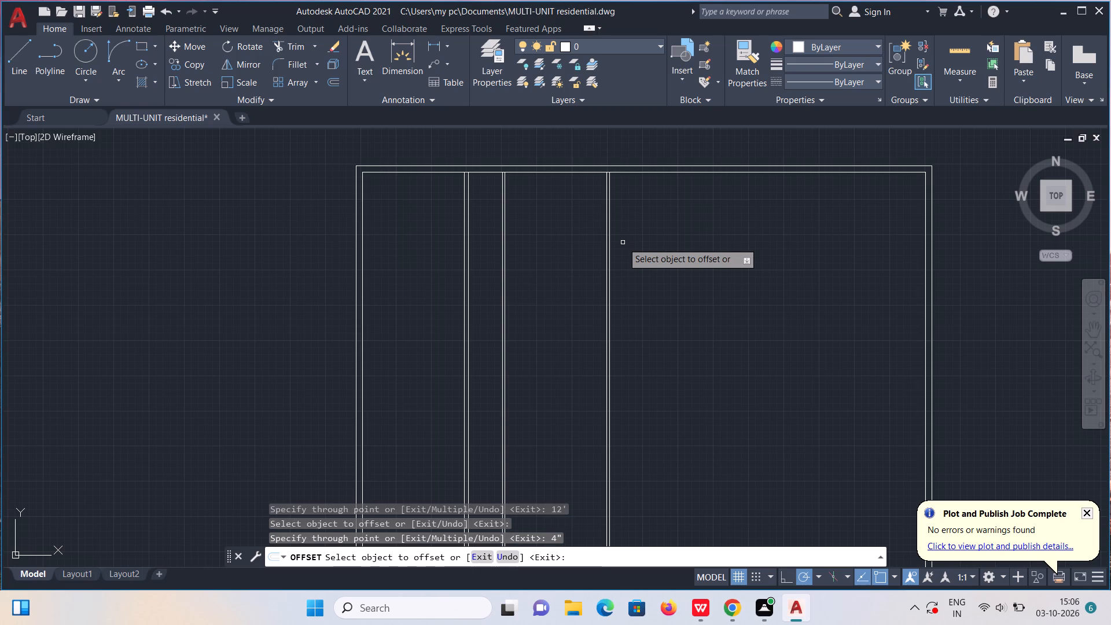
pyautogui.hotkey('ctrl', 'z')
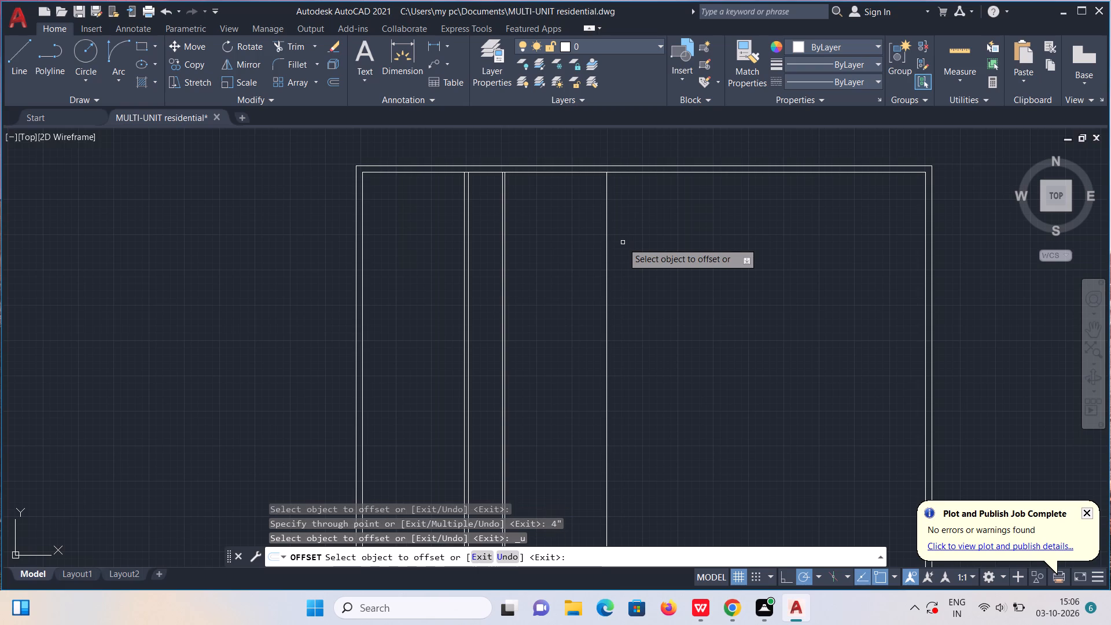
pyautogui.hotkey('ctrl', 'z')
# Undo the second partition wall's 4" offset and offset its left line 6" rightward instead.
pyautogui.hotkey('ctrl', 'z')
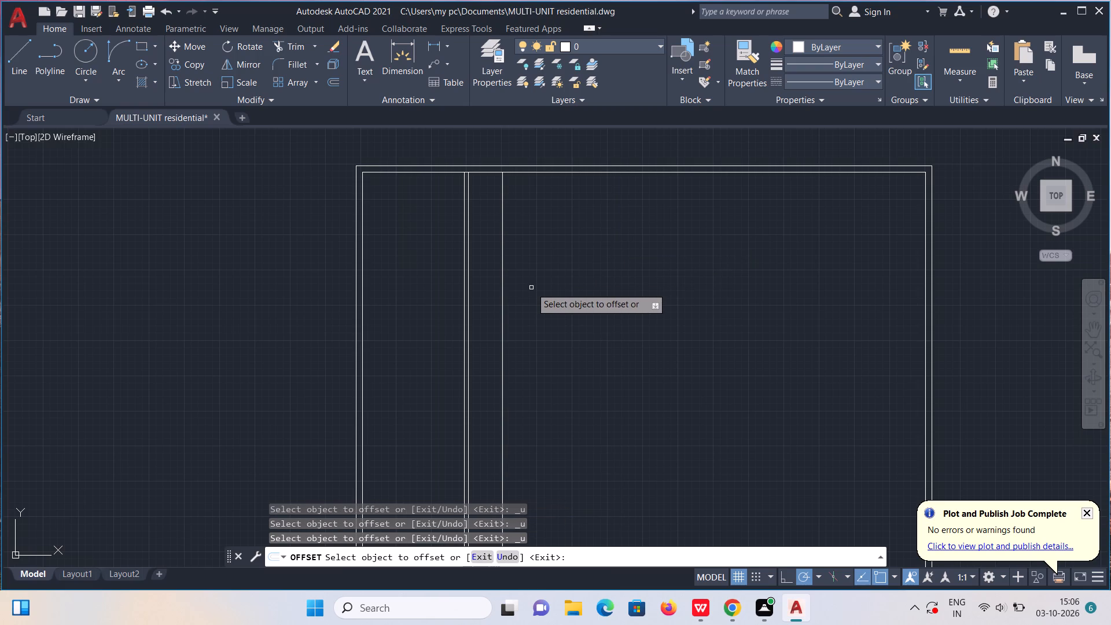
pyautogui.click(503, 313)
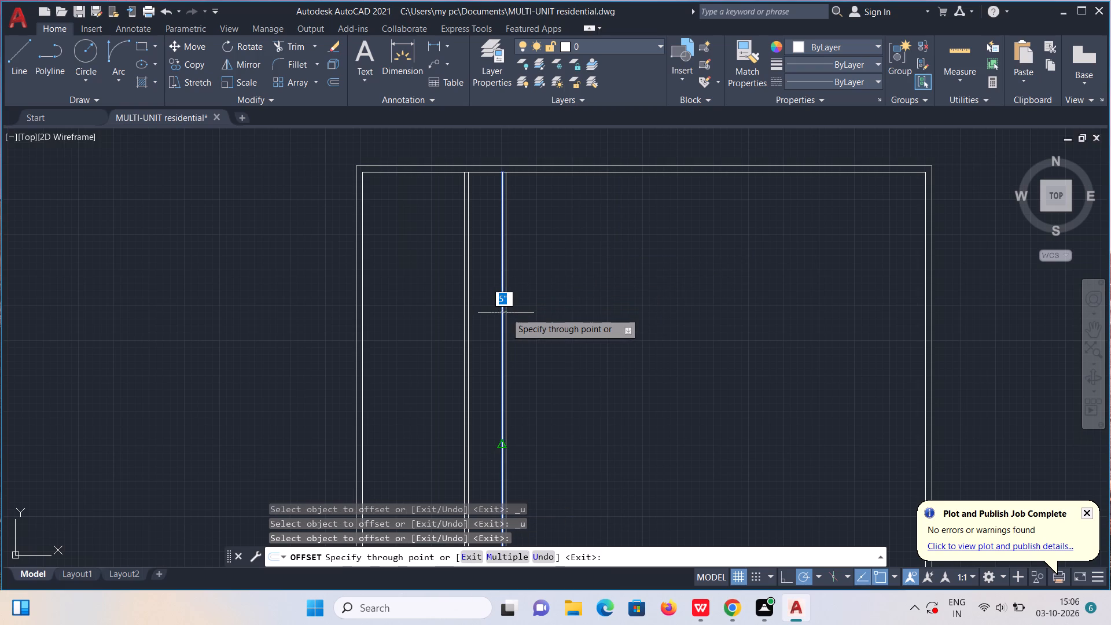
pyautogui.write('6"')
pyautogui.press('Return')
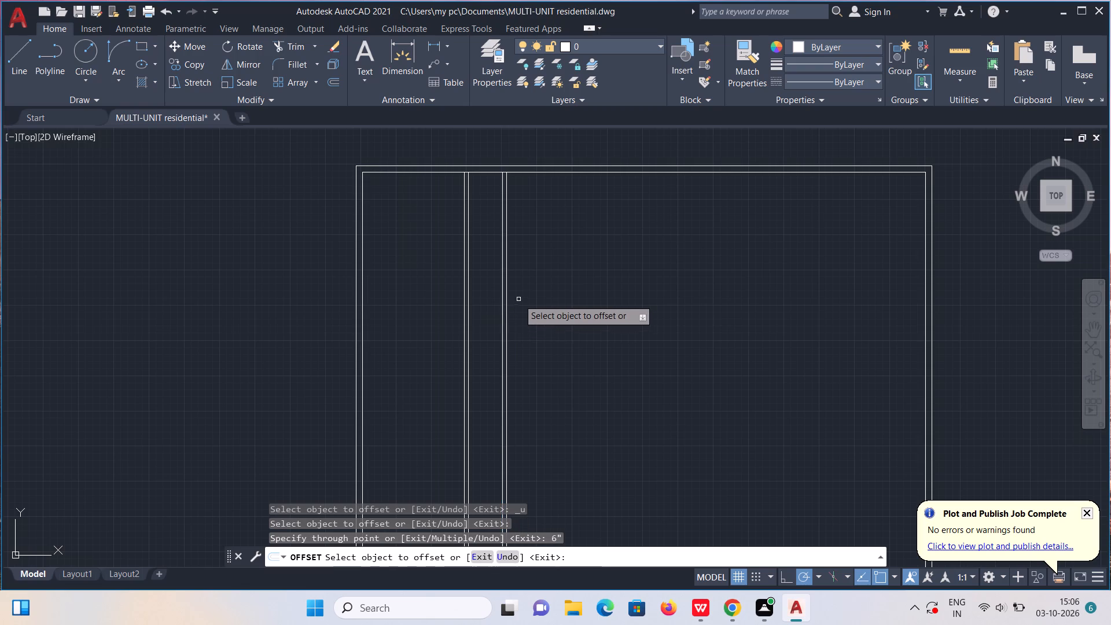
# Offset the second partition's right line 12' rightward, and offset the resulting line 6" for a third partition wall.
pyautogui.click(506, 300)
pyautogui.write("12'")
pyautogui.press('Return')
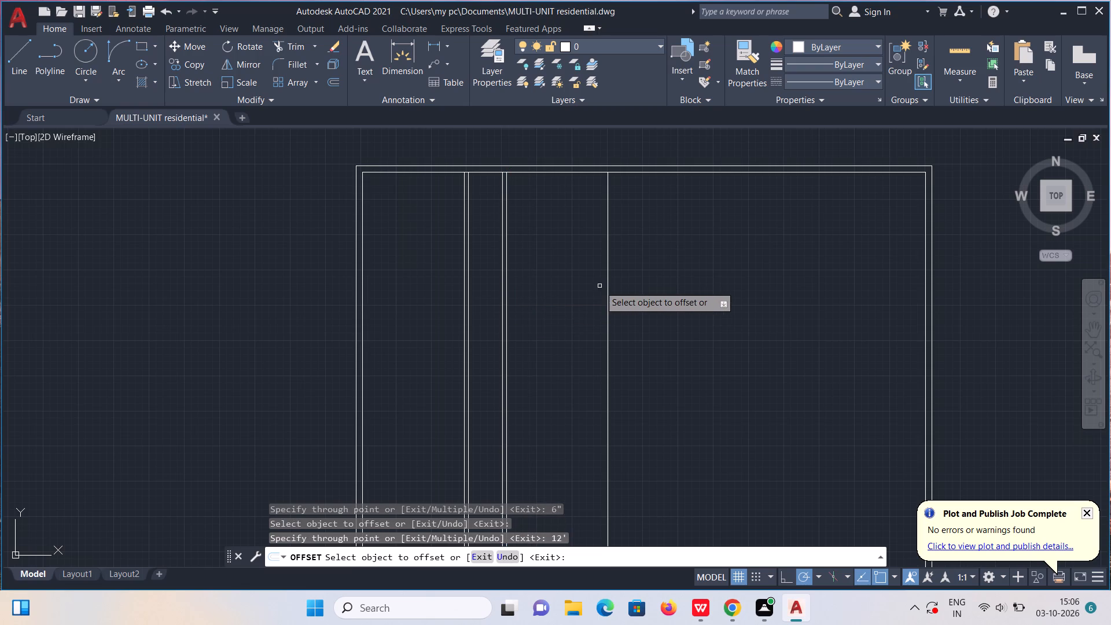
pyautogui.click(608, 300)
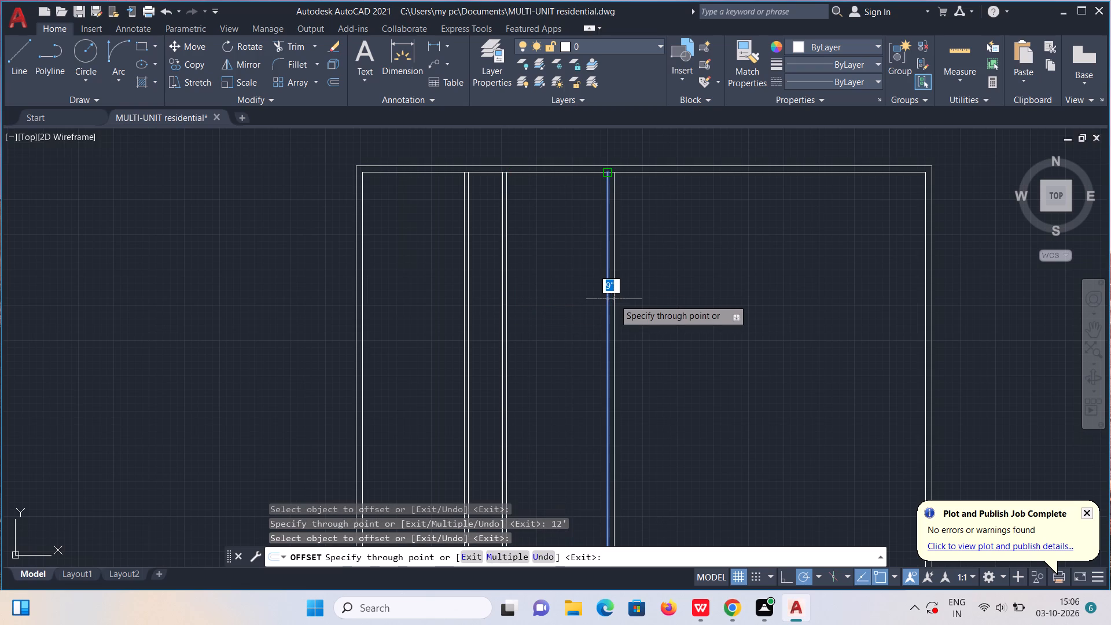
pyautogui.write('6"')
pyautogui.press('Return')
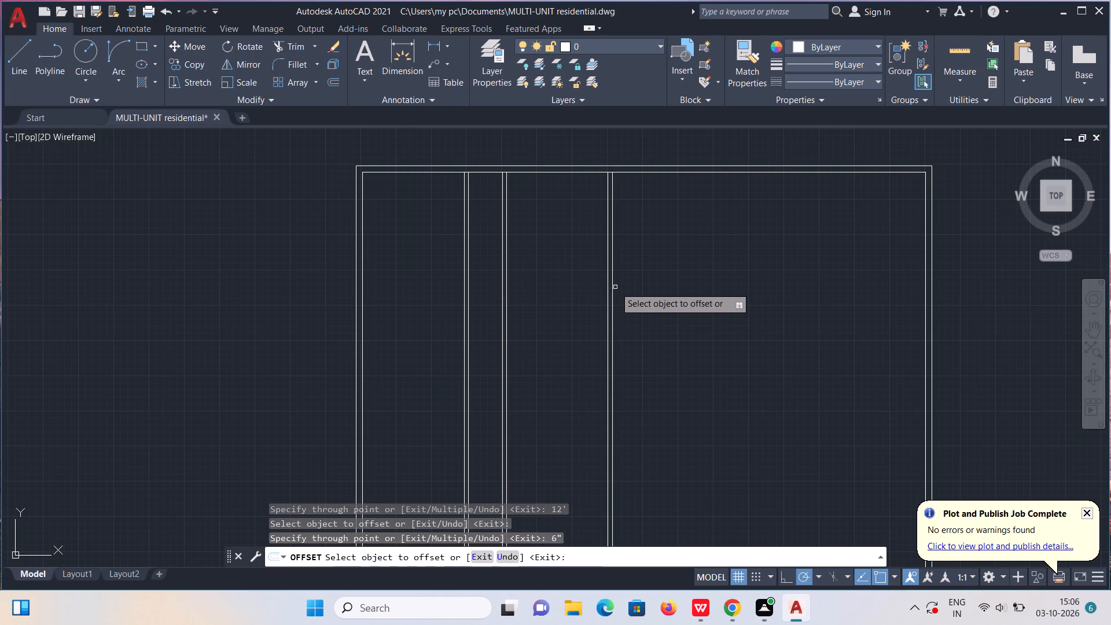
# Offset the third partition's right line 4' rightward, and offset the resulting line 6" for a fourth partition wall.
pyautogui.click(613, 279)
pyautogui.press('6')
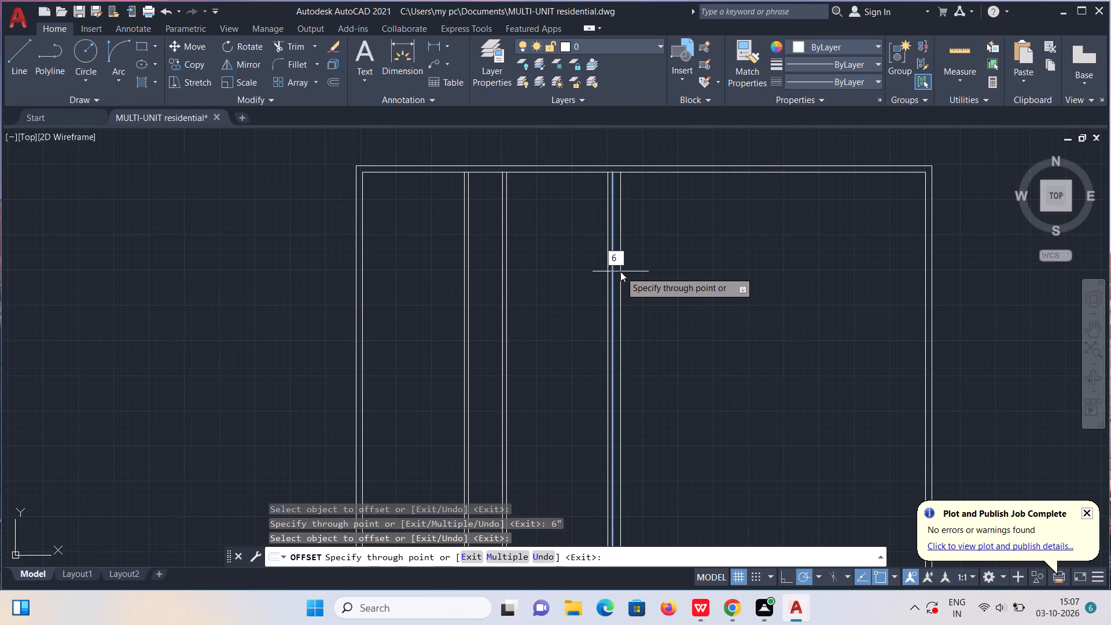
pyautogui.press('BackSpace')
pyautogui.write("4'")
pyautogui.press('Return')
pyautogui.click(645, 276)
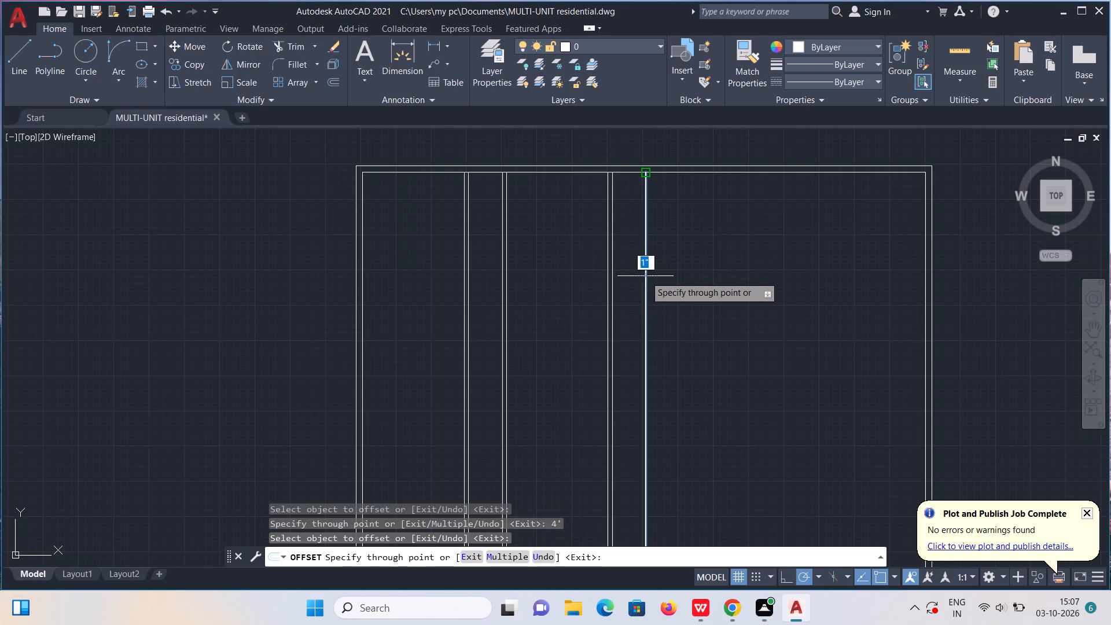
pyautogui.write('6"')
pyautogui.press('Return')
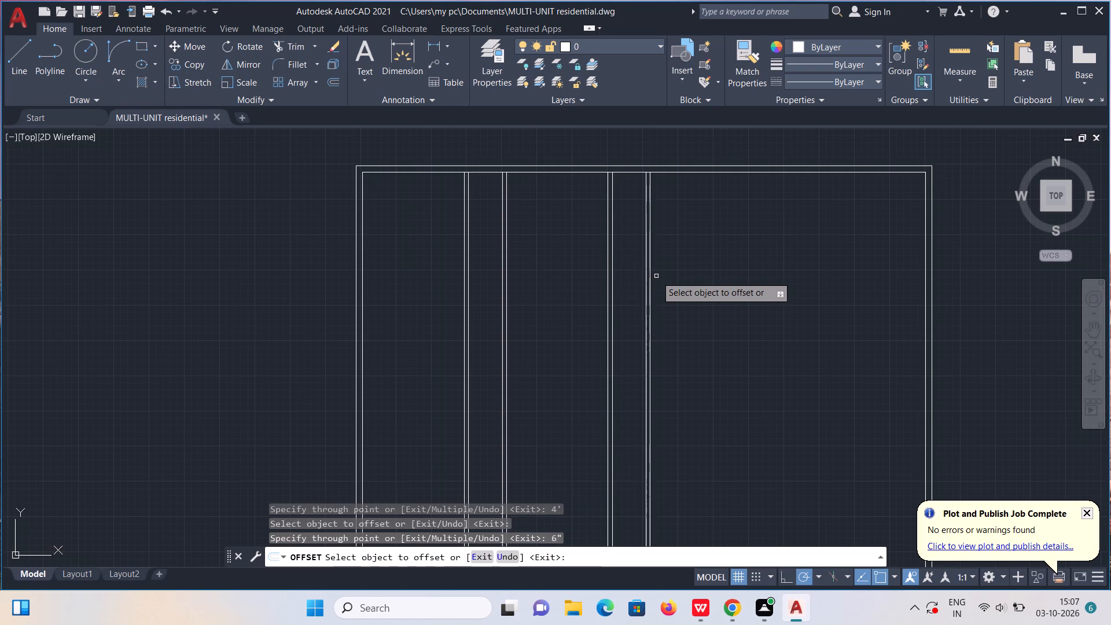
# Offset the fourth partition's right line 4' rightward, and offset the resulting line 6" for a fifth partition wall.
pyautogui.click(650, 249)
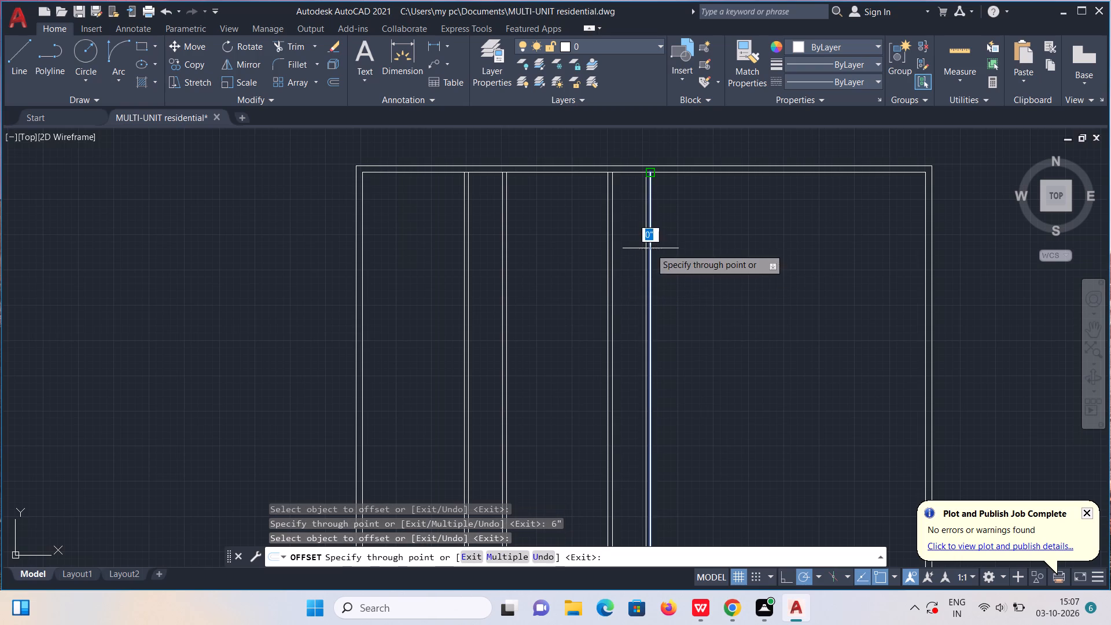
pyautogui.write("4'")
pyautogui.press('Return')
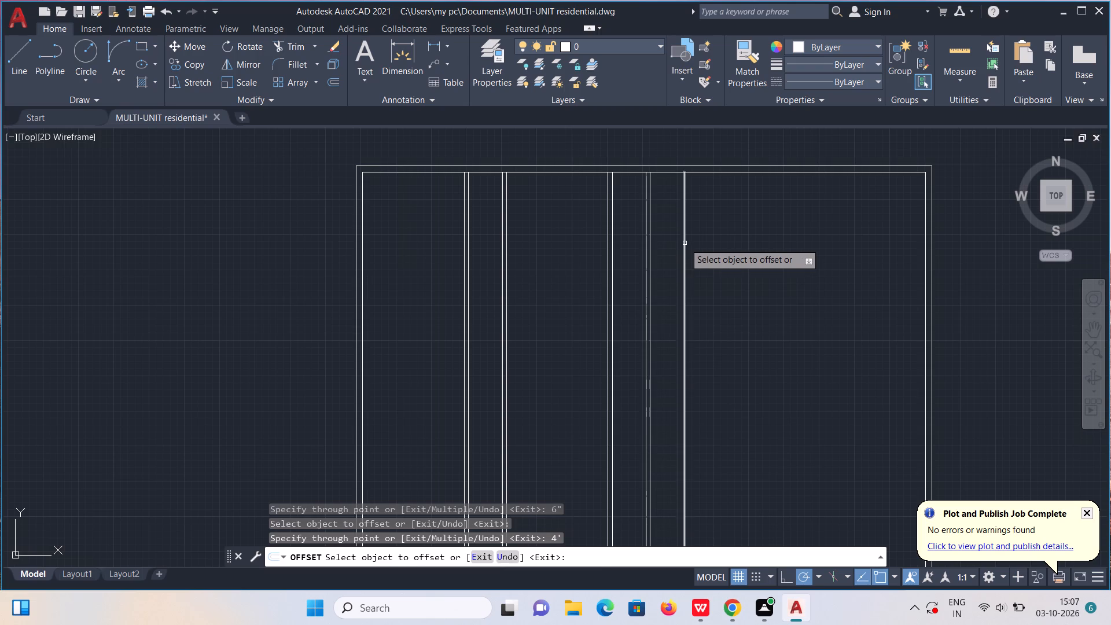
pyautogui.click(684, 247)
pyautogui.press('6')
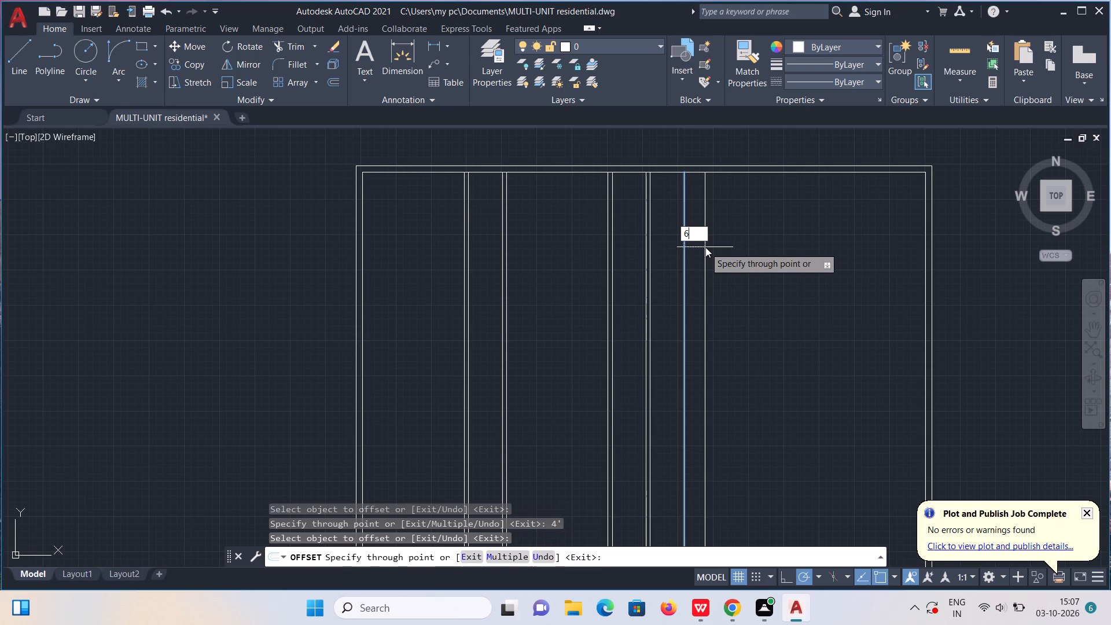
pyautogui.hotkey('shift', '"')
pyautogui.press('Return')
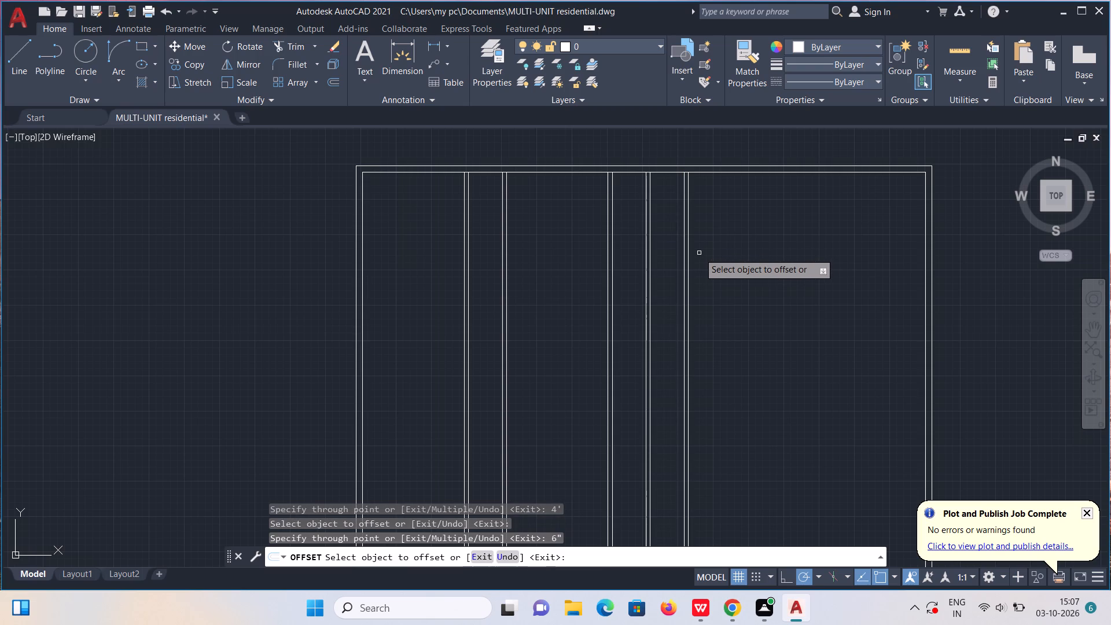
# Offset the fifth partition's right line 12' rightward, and offset the resulting line 6" for a sixth partition wall.
pyautogui.click(688, 266)
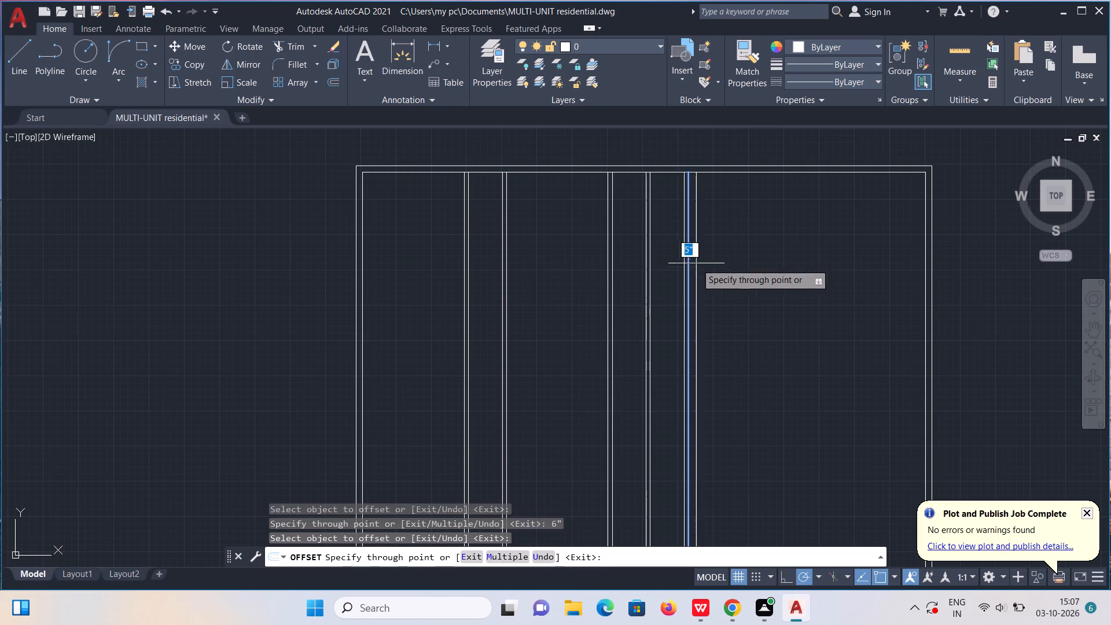
pyautogui.write("12'")
pyautogui.press('Return')
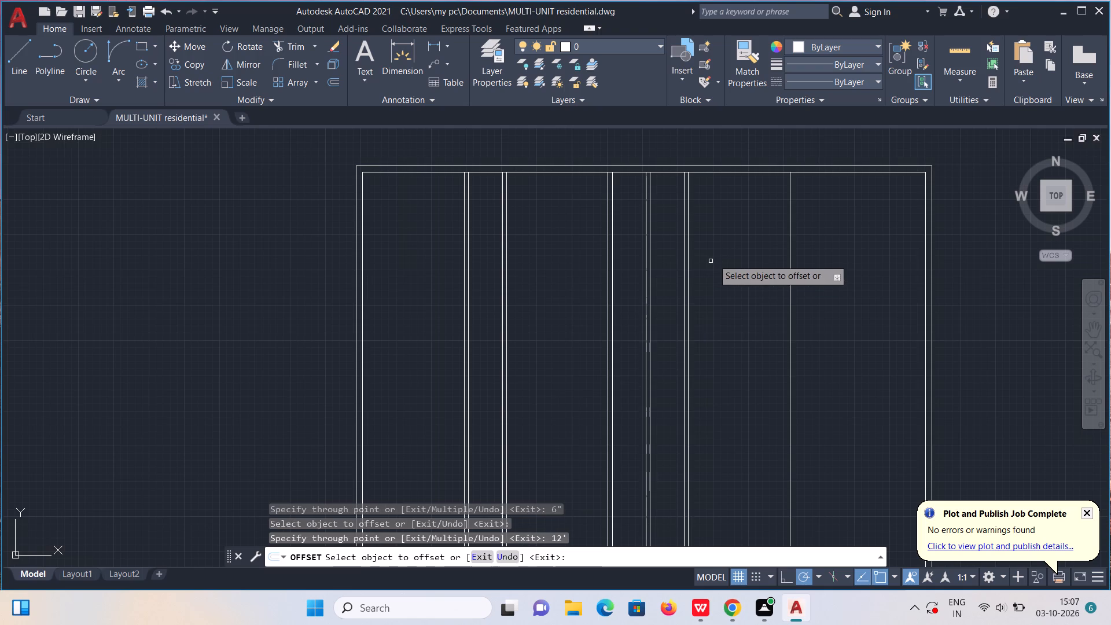
pyautogui.click(793, 274)
pyautogui.click(790, 281)
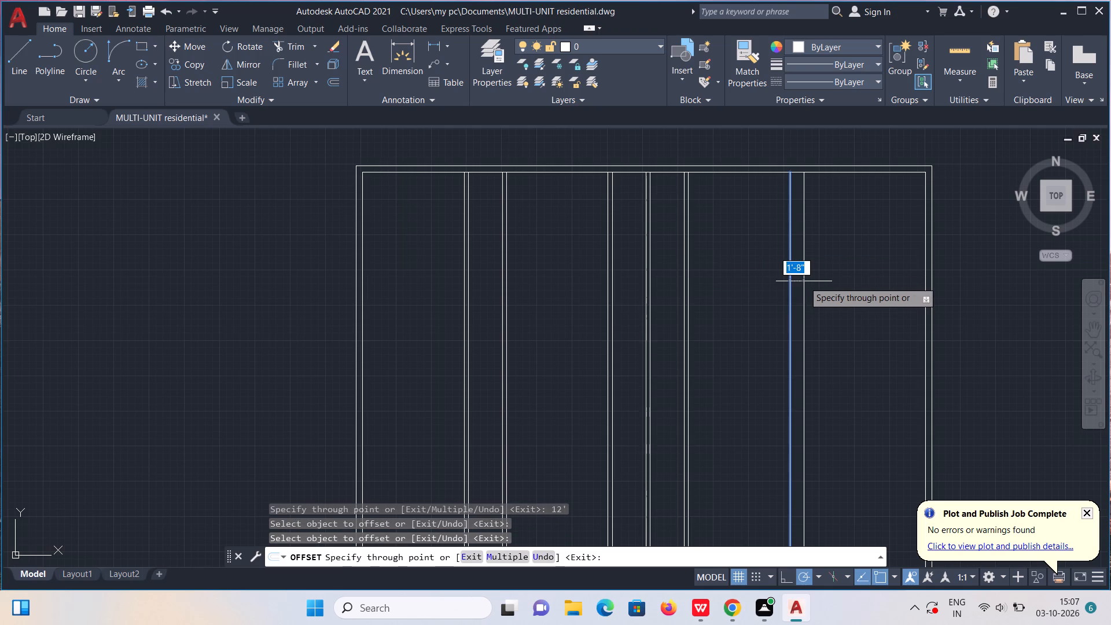
pyautogui.write('6"')
pyautogui.press('Return')
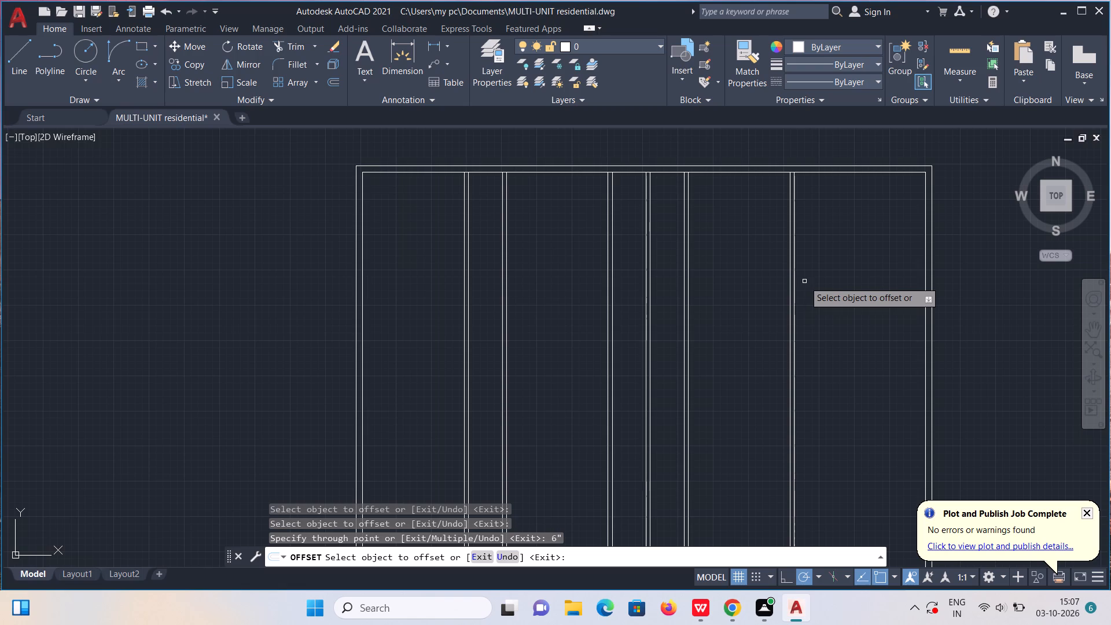
# Offset the sixth partition's right line 4' rightward, and offset the resulting line 6" for a seventh partition wall.
pyautogui.click(796, 263)
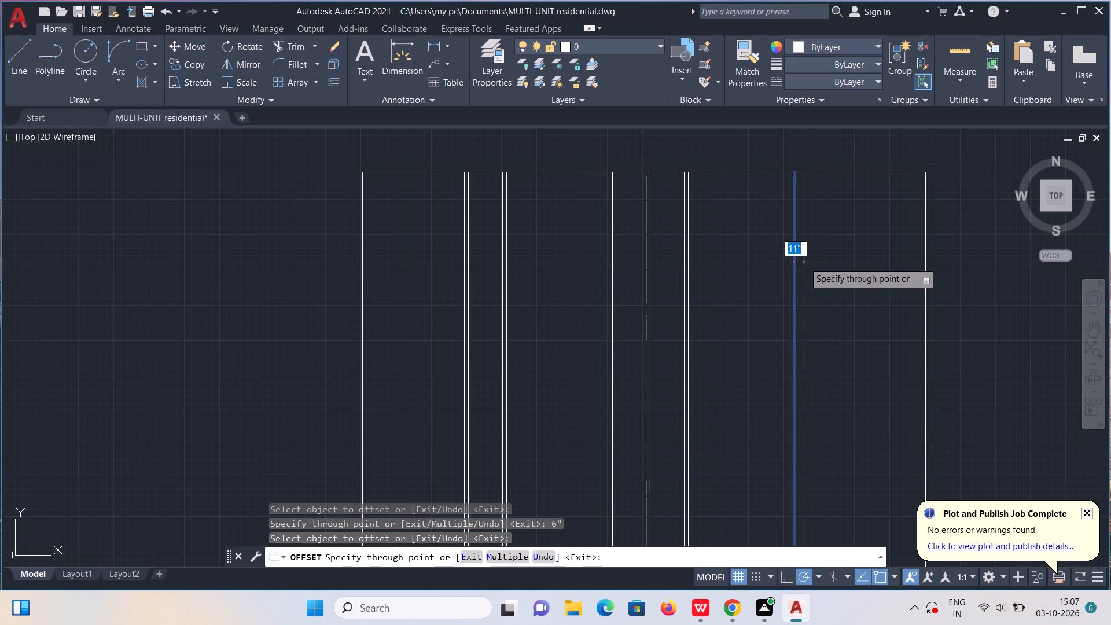
pyautogui.write("4'")
pyautogui.press('Return')
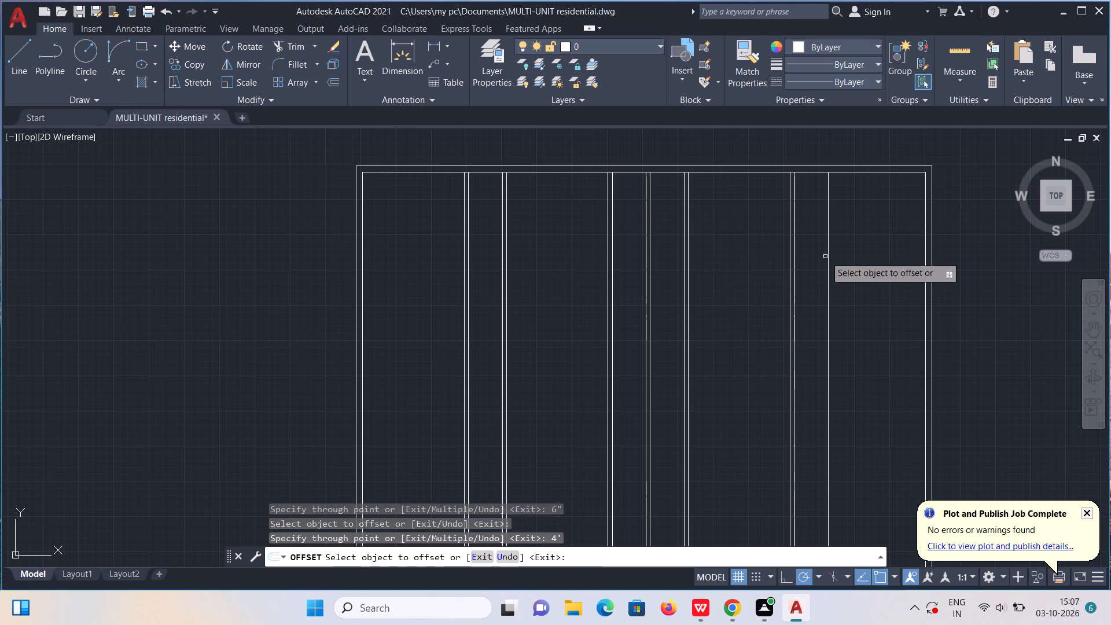
pyautogui.click(826, 255)
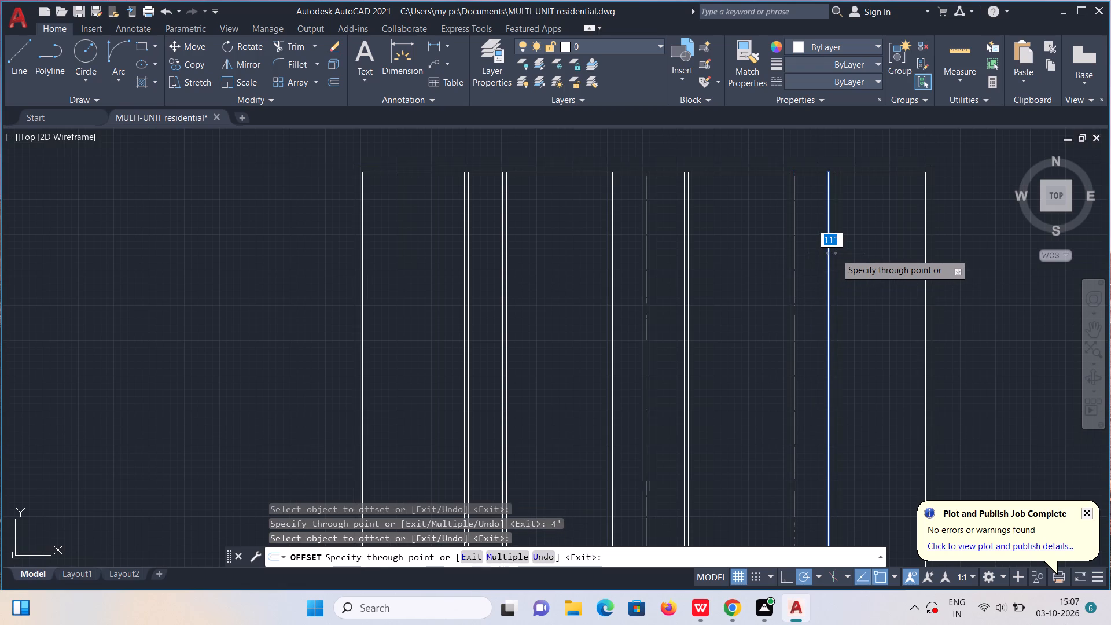
pyautogui.press('6')
pyautogui.hotkey('shift', '"')
pyautogui.press('Return')
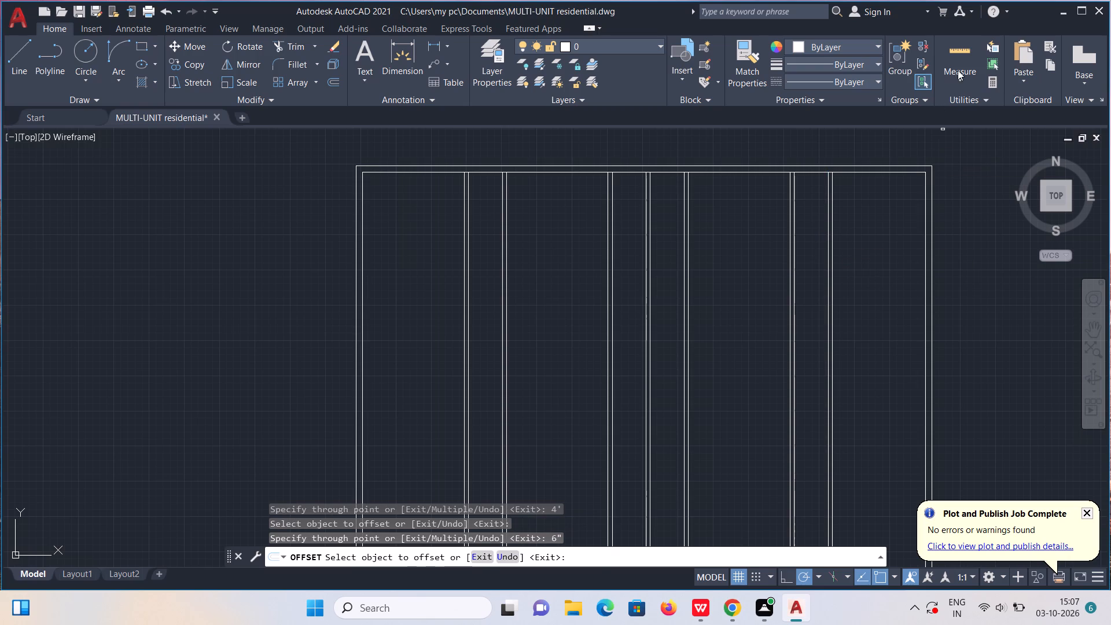
# Measure the clear spacing between the vertical partition walls.
pyautogui.click(955, 49)
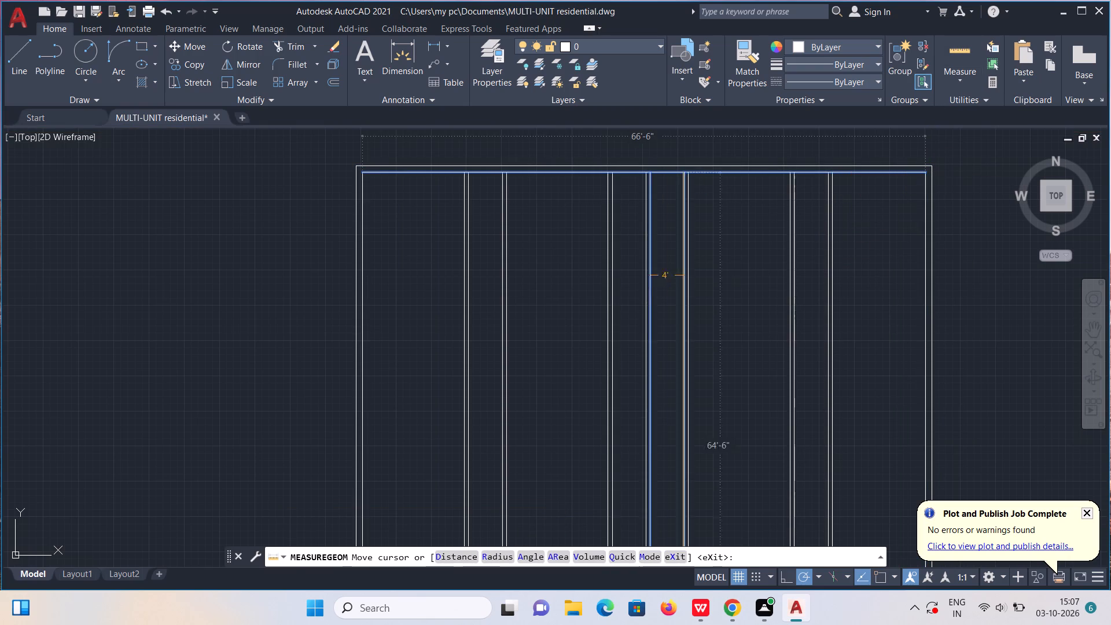
pyautogui.press('Escape')
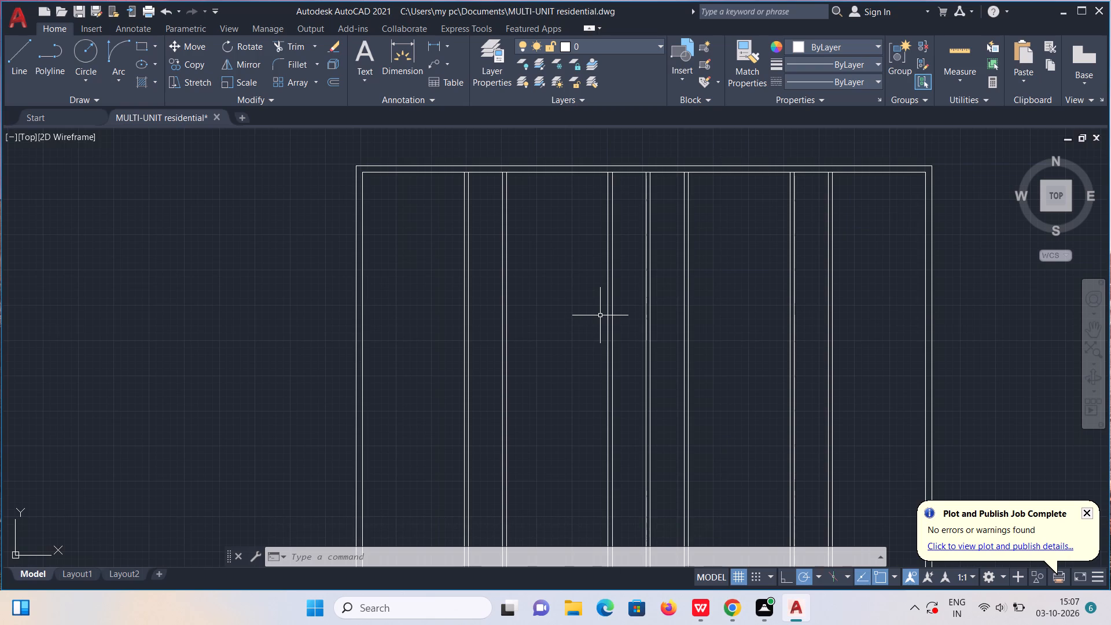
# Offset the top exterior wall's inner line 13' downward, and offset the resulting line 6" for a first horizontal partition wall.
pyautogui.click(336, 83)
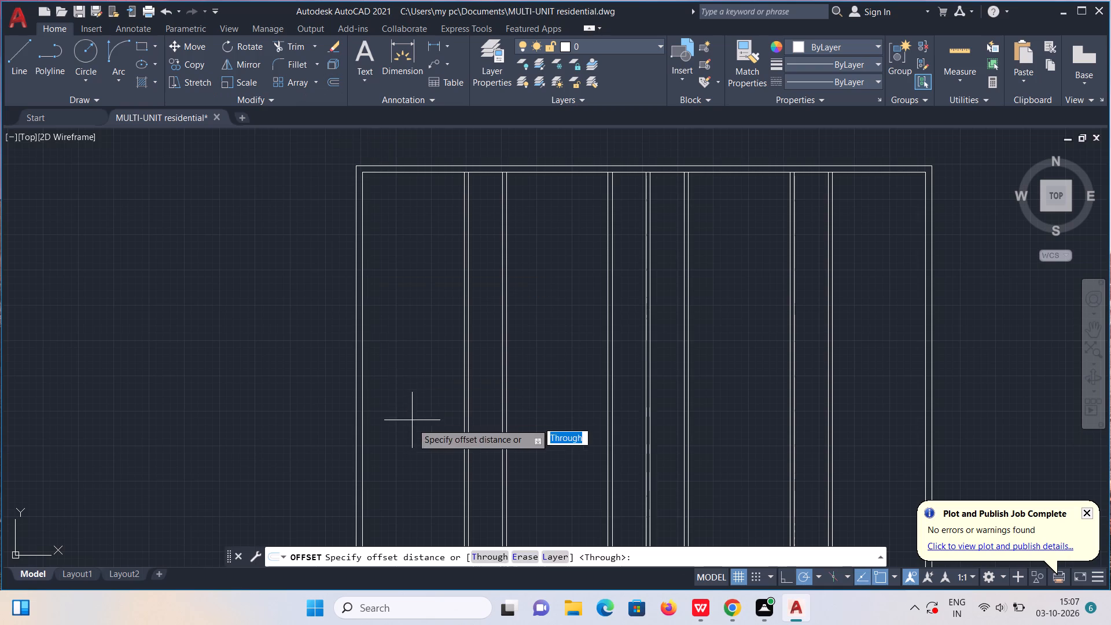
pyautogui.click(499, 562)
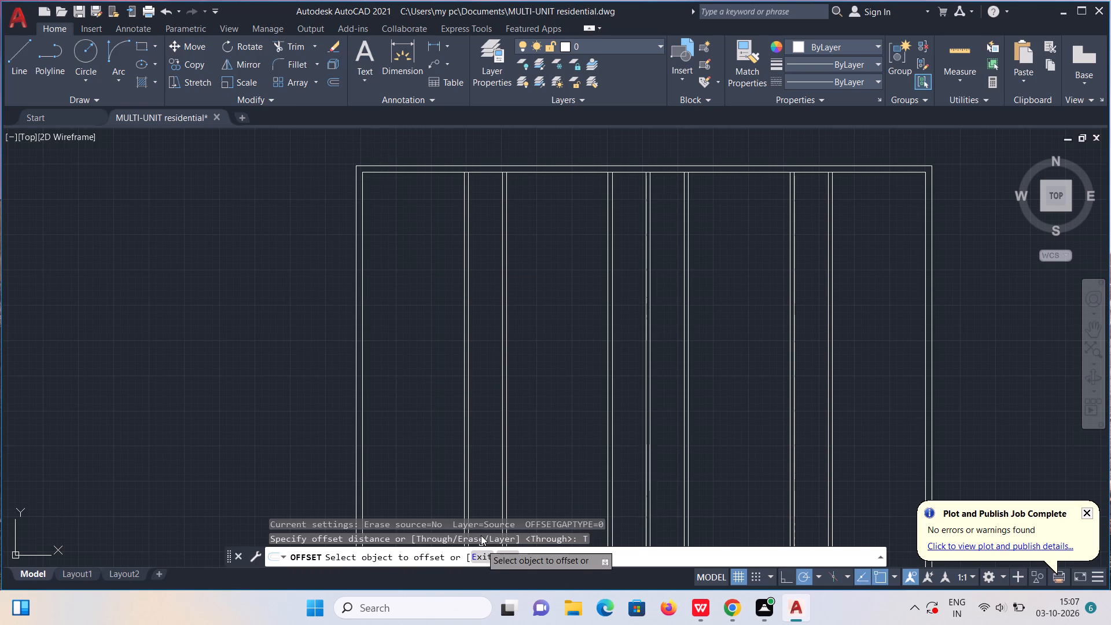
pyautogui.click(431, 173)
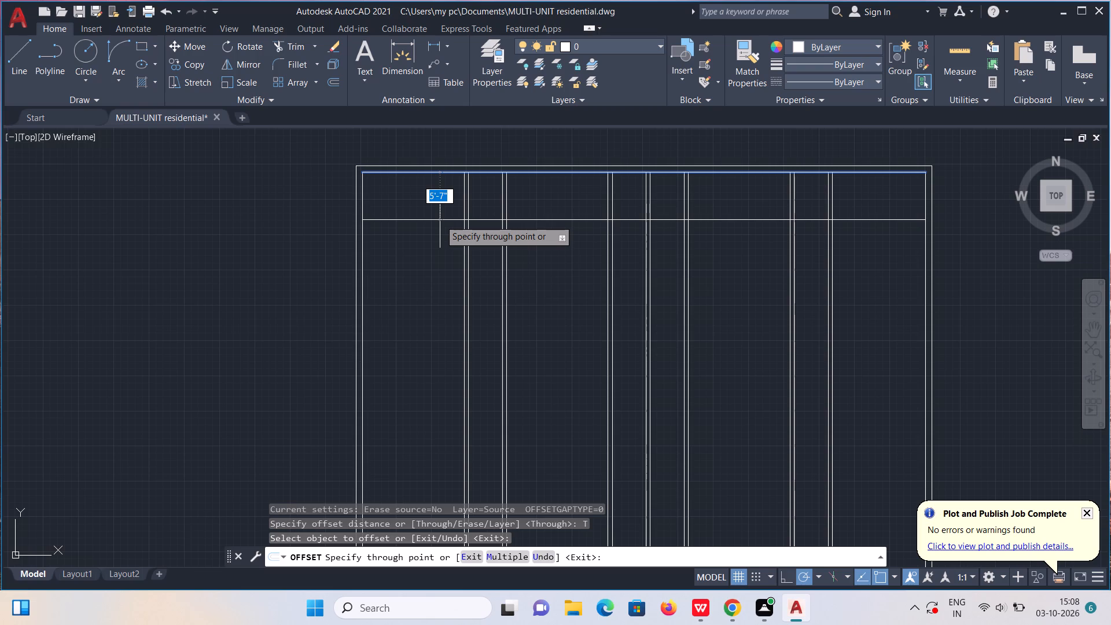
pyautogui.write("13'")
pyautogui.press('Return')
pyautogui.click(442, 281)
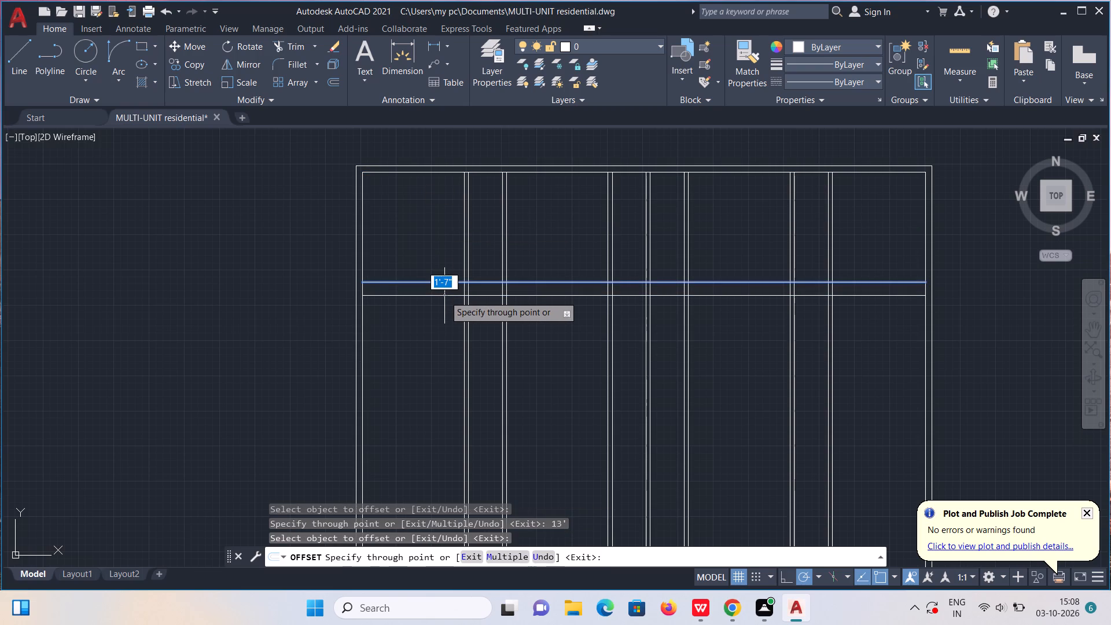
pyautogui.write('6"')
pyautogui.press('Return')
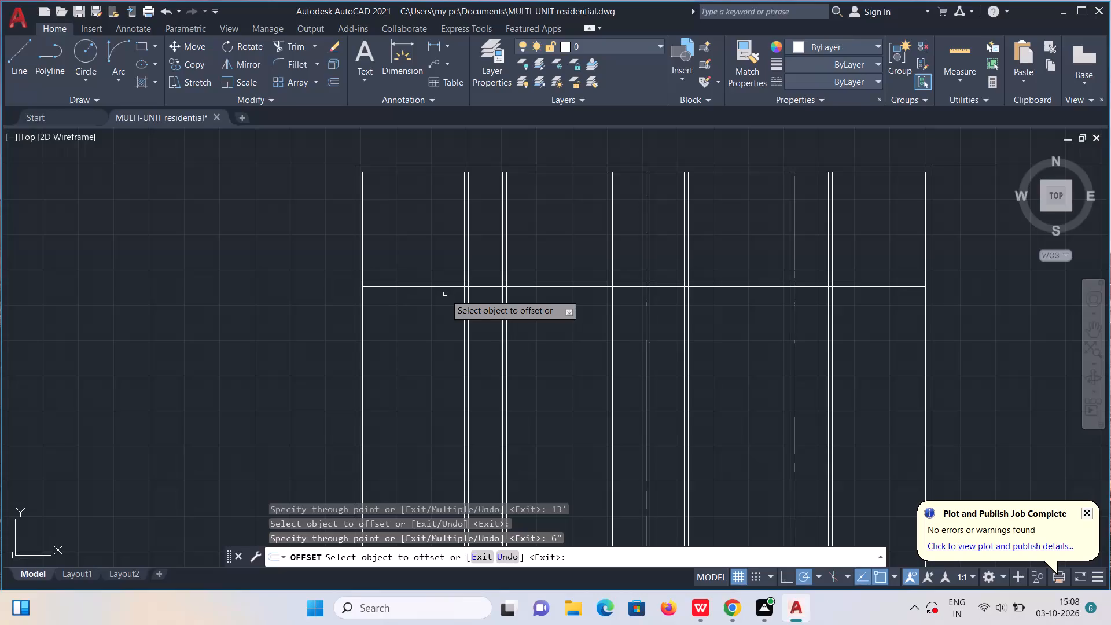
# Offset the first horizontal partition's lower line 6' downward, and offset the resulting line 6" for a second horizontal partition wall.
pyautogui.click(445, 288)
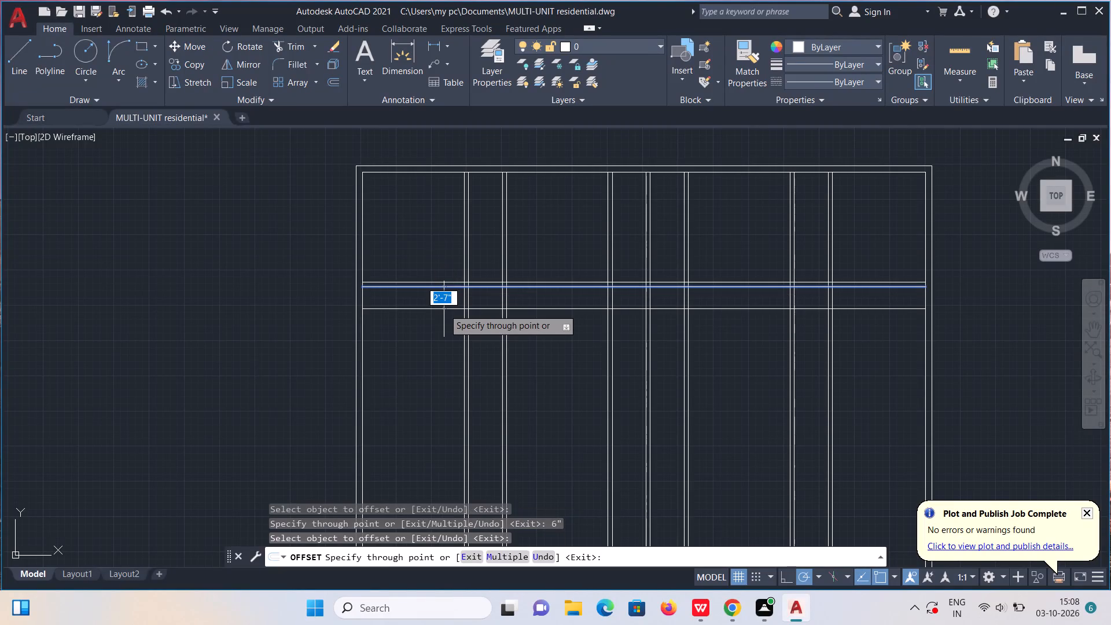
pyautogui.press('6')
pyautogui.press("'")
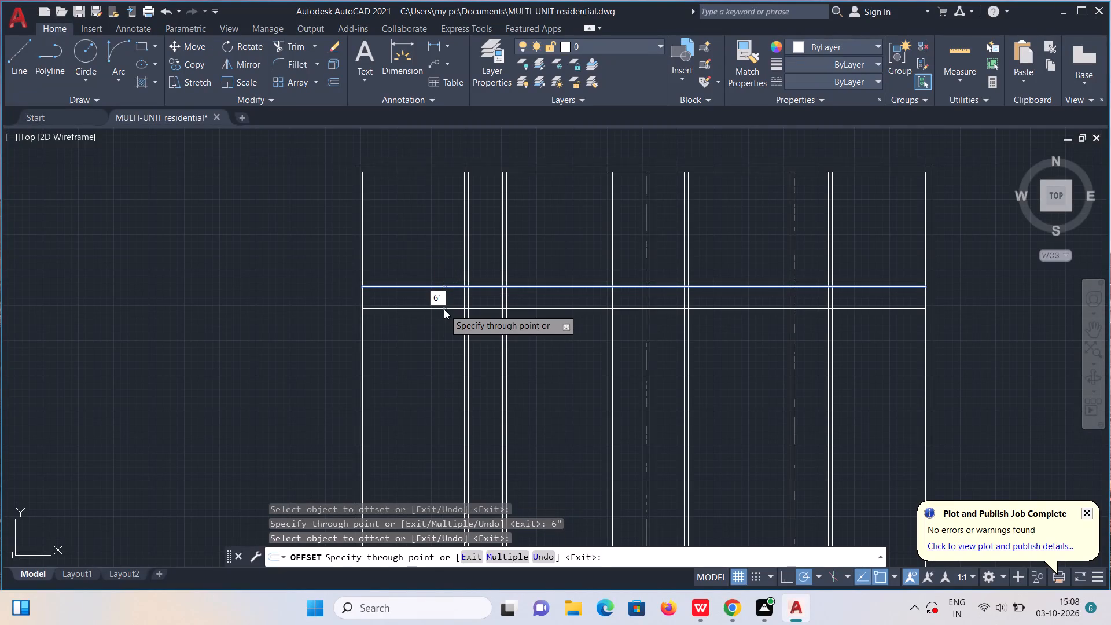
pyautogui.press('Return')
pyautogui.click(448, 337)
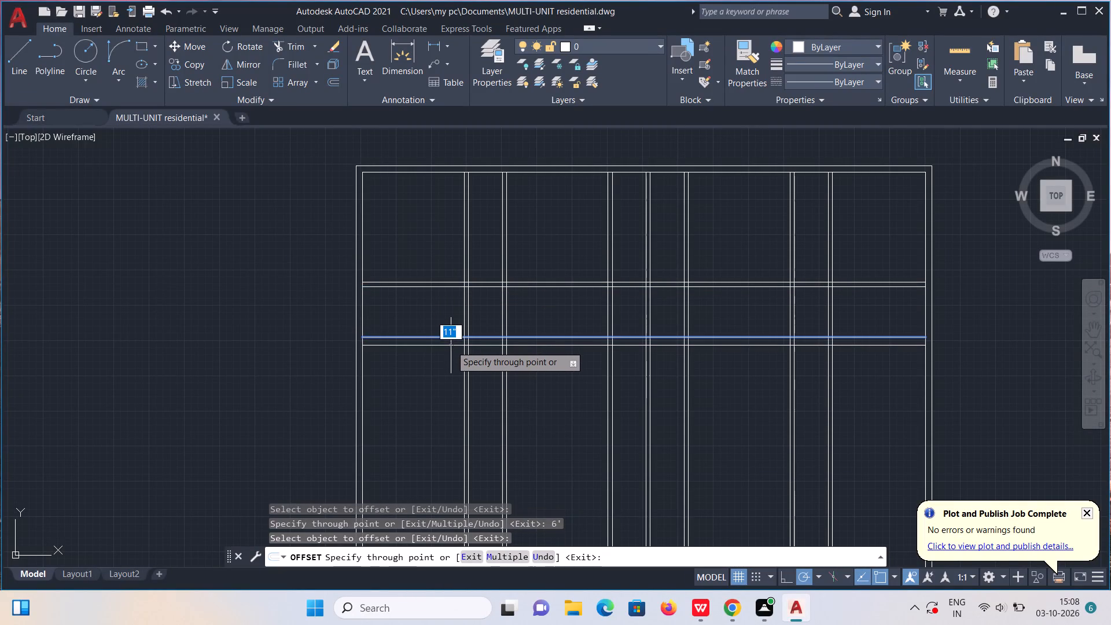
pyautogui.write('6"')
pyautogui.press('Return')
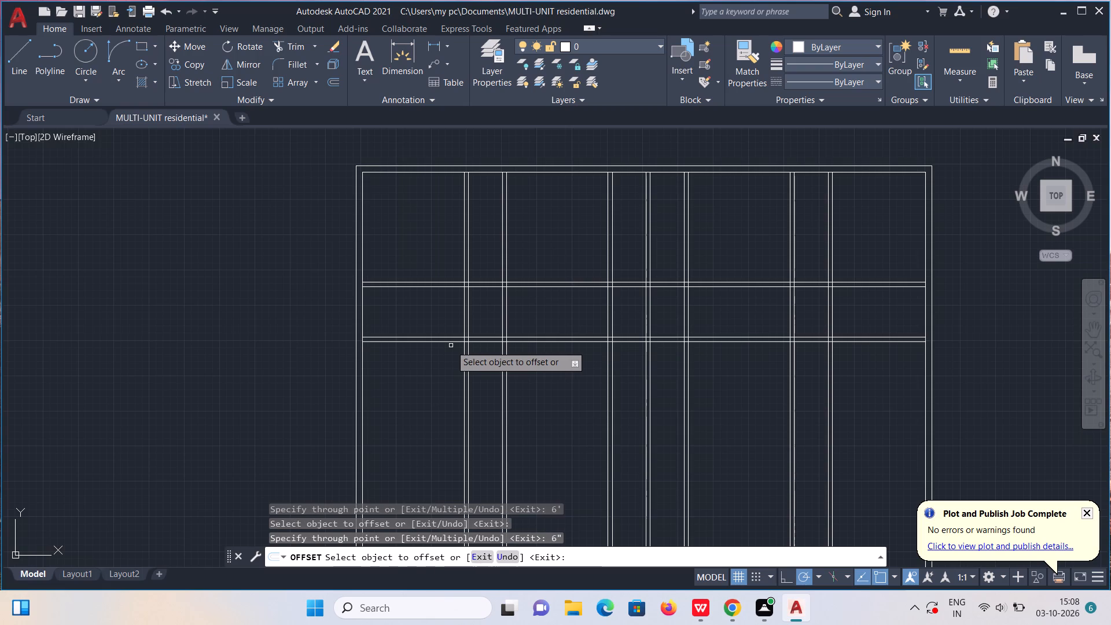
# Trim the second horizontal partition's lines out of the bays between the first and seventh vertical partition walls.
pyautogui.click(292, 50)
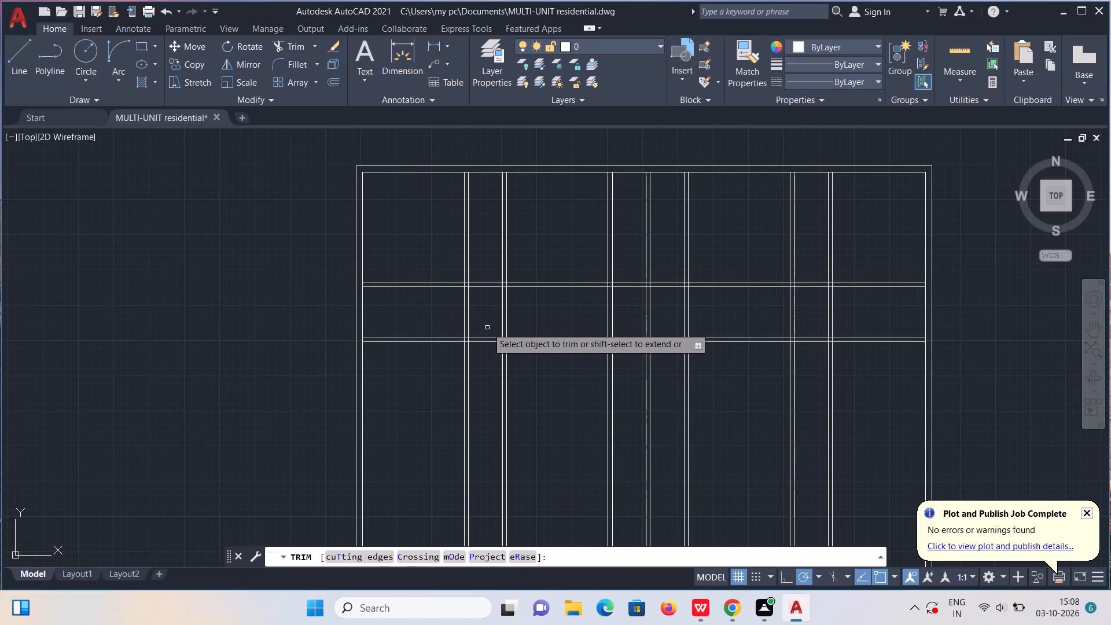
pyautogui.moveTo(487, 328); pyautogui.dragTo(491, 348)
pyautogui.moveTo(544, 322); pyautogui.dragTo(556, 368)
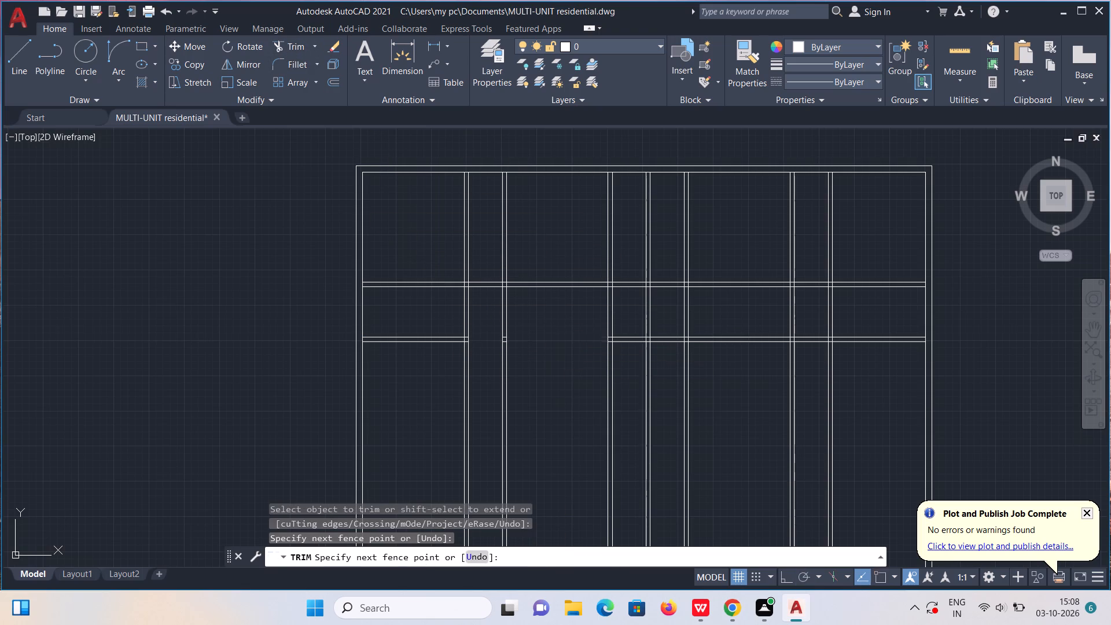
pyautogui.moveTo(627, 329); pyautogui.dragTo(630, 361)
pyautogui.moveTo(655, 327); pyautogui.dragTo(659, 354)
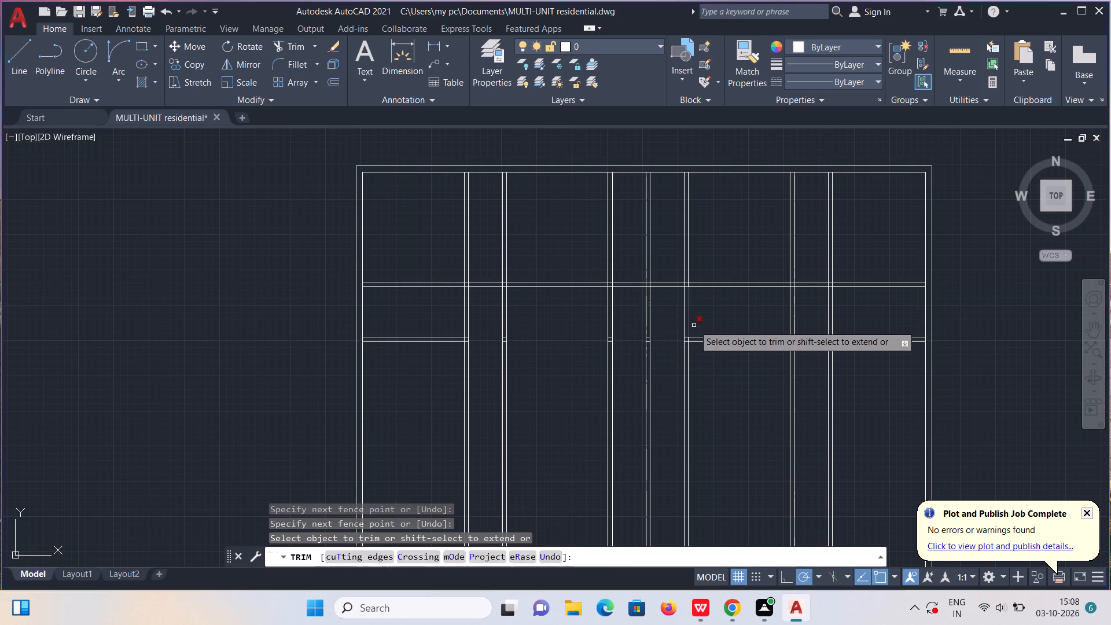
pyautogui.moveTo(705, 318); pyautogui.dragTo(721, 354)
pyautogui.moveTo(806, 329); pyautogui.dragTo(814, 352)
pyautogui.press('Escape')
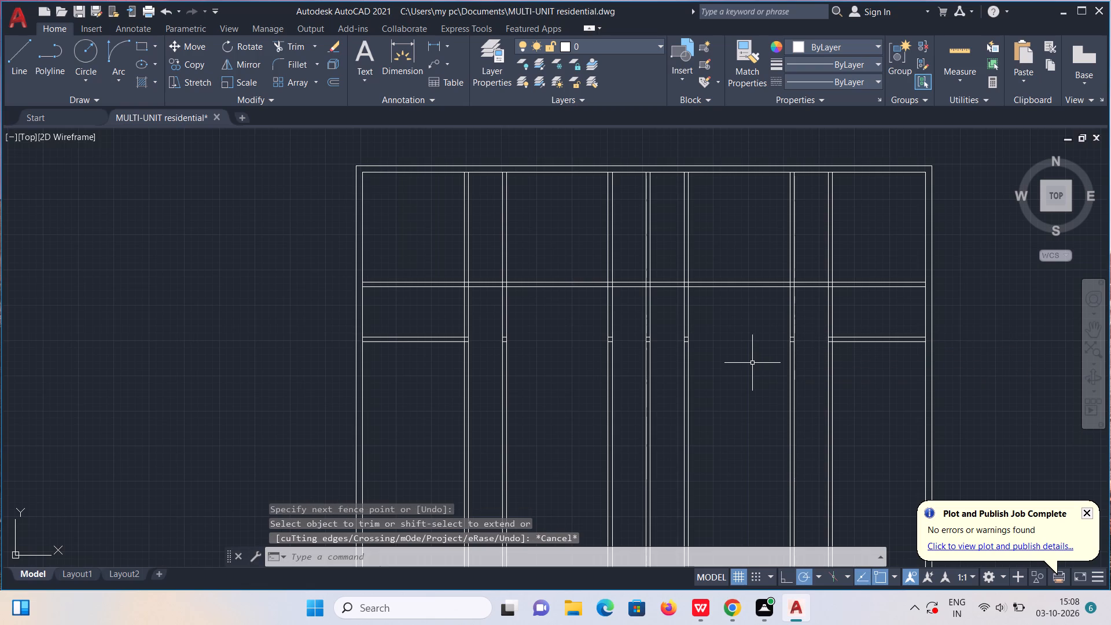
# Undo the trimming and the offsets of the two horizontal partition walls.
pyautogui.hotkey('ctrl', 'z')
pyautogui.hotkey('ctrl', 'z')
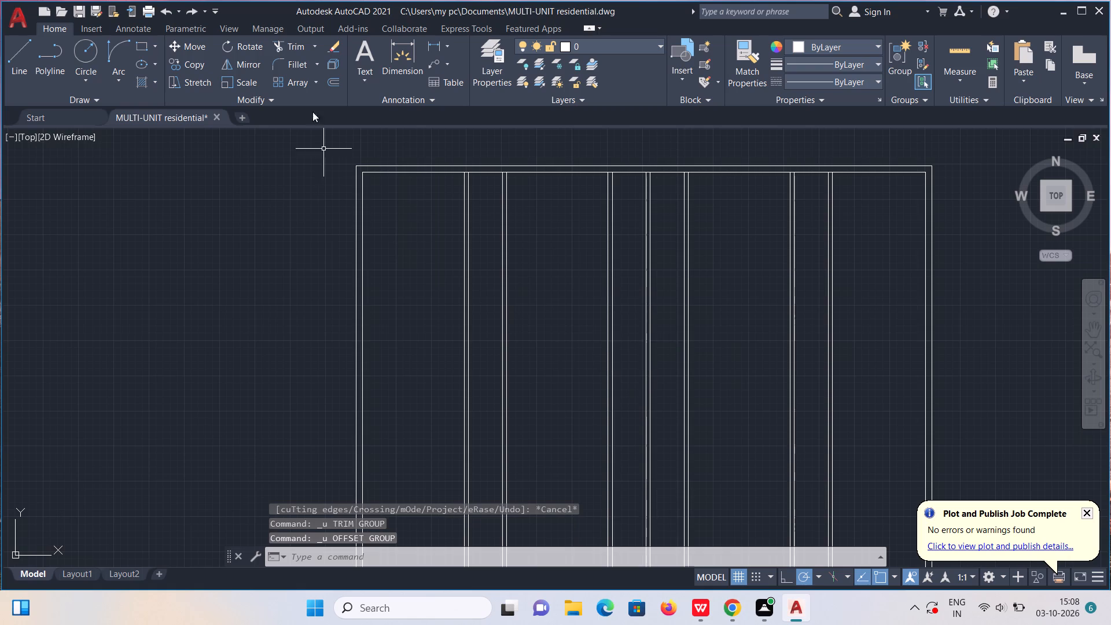
# Offset the top exterior wall's inner line 13' downward, and offset the resulting line 6" for a first horizontal partition wall.
pyautogui.click(335, 86)
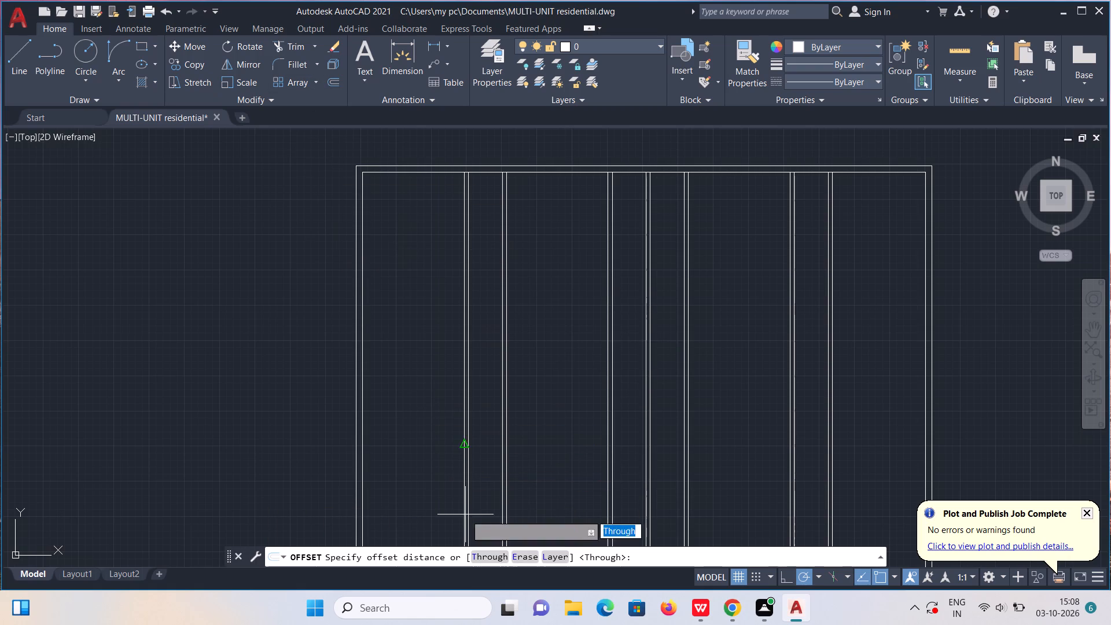
pyautogui.click(487, 551)
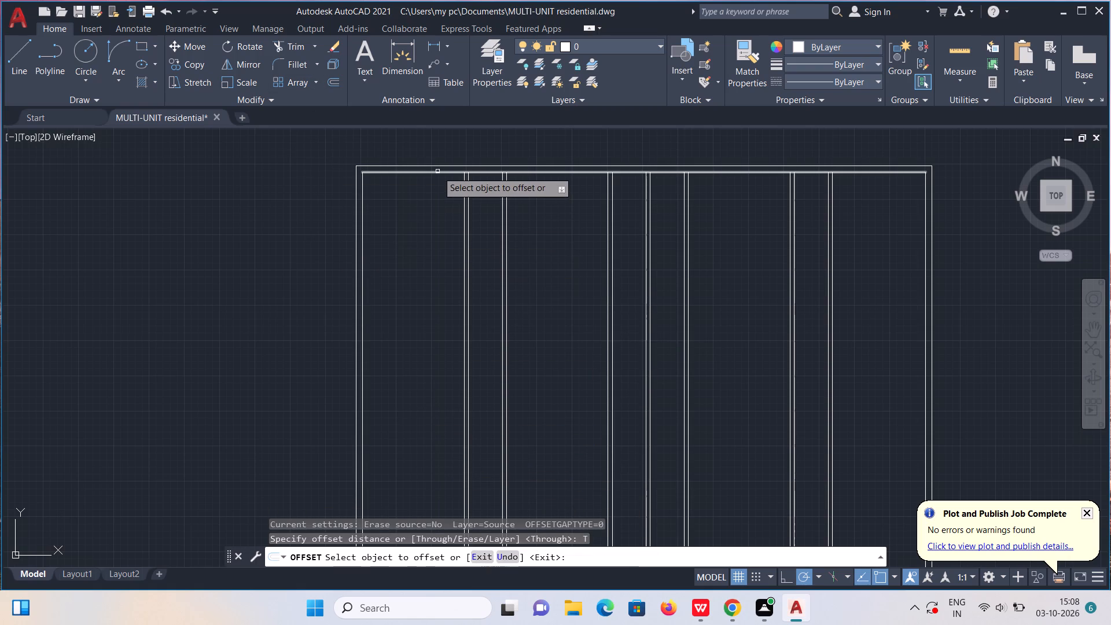
pyautogui.click(437, 171)
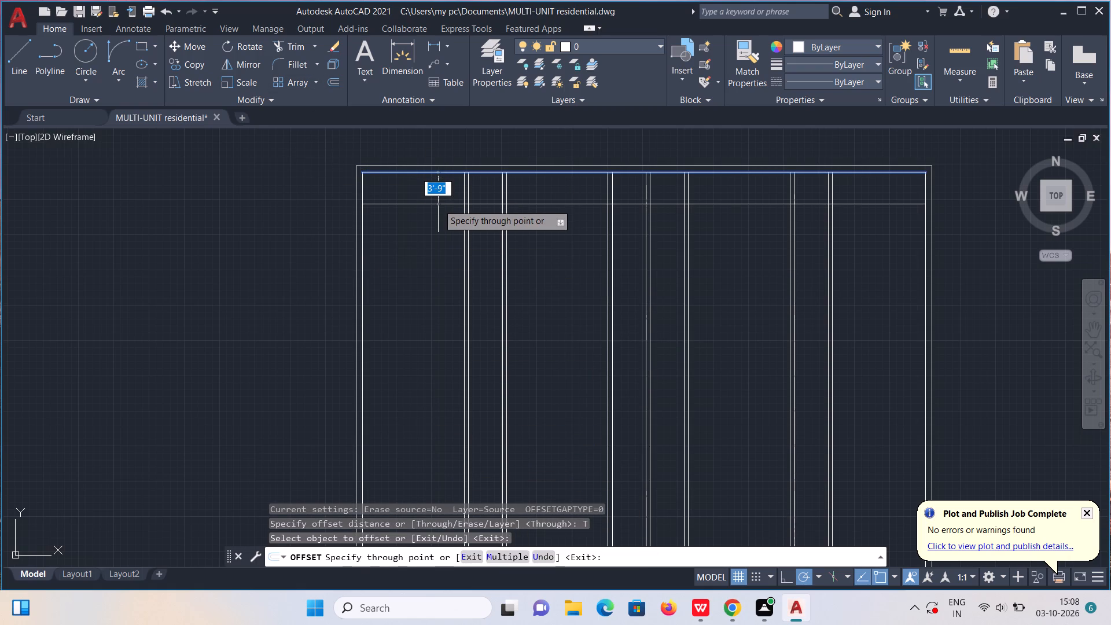
pyautogui.write("13'")
pyautogui.press('Return')
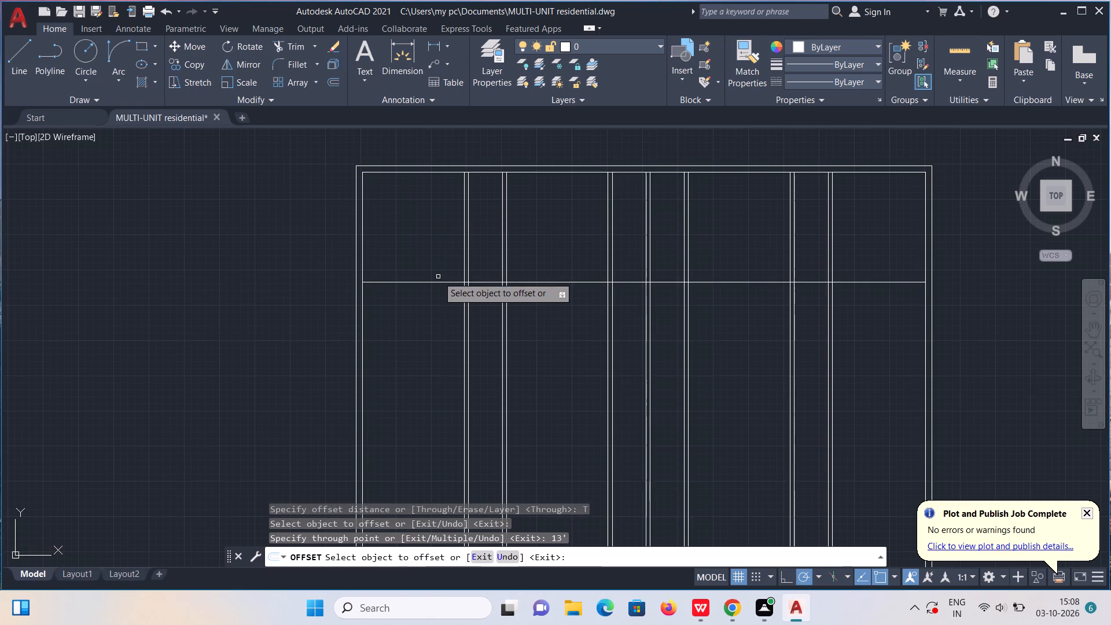
pyautogui.click(438, 282)
pyautogui.write('6"')
pyautogui.press('Return')
# Offset the first horizontal partition's lower line 6' downward, and offset the resulting line 6" for a second horizontal partition wall.
pyautogui.click(439, 287)
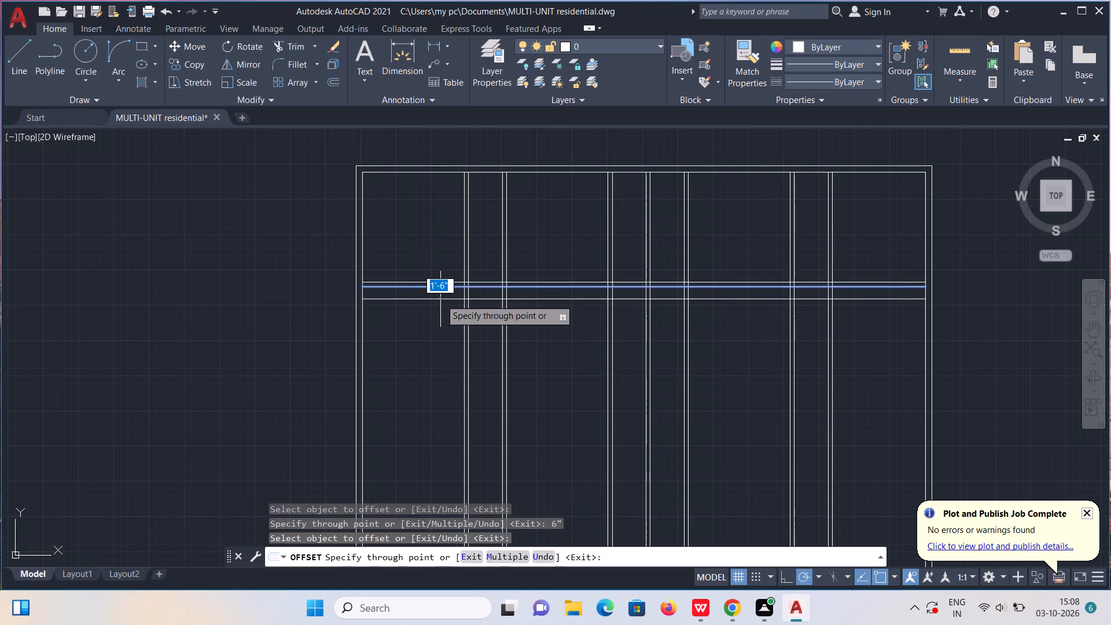
pyautogui.write("6'")
pyautogui.press('Return')
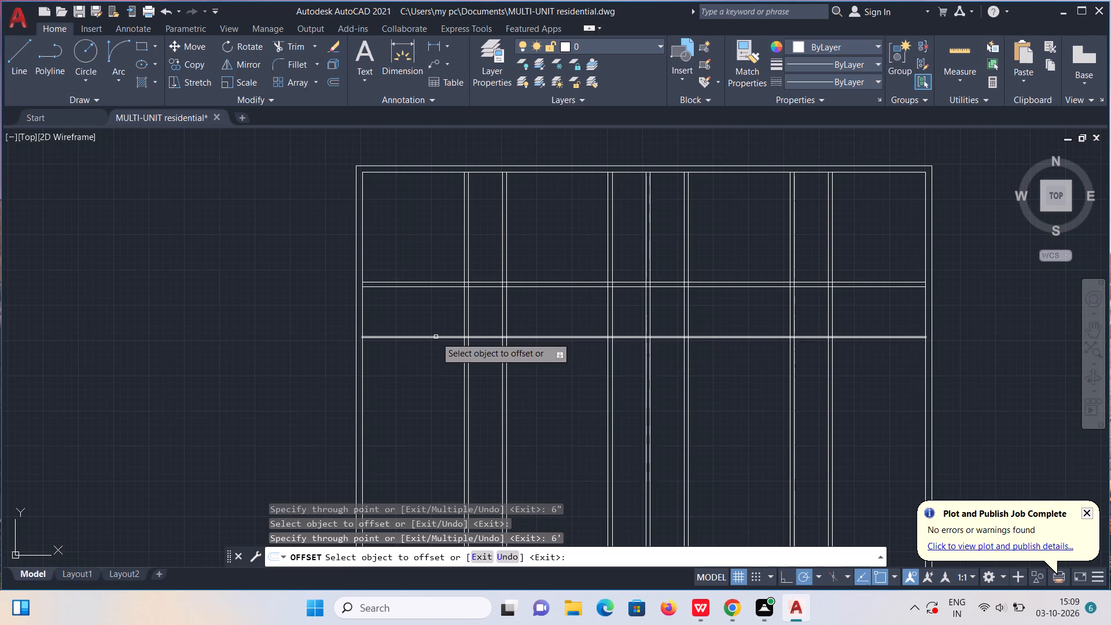
pyautogui.click(436, 337)
pyautogui.write('6"')
pyautogui.press('Return')
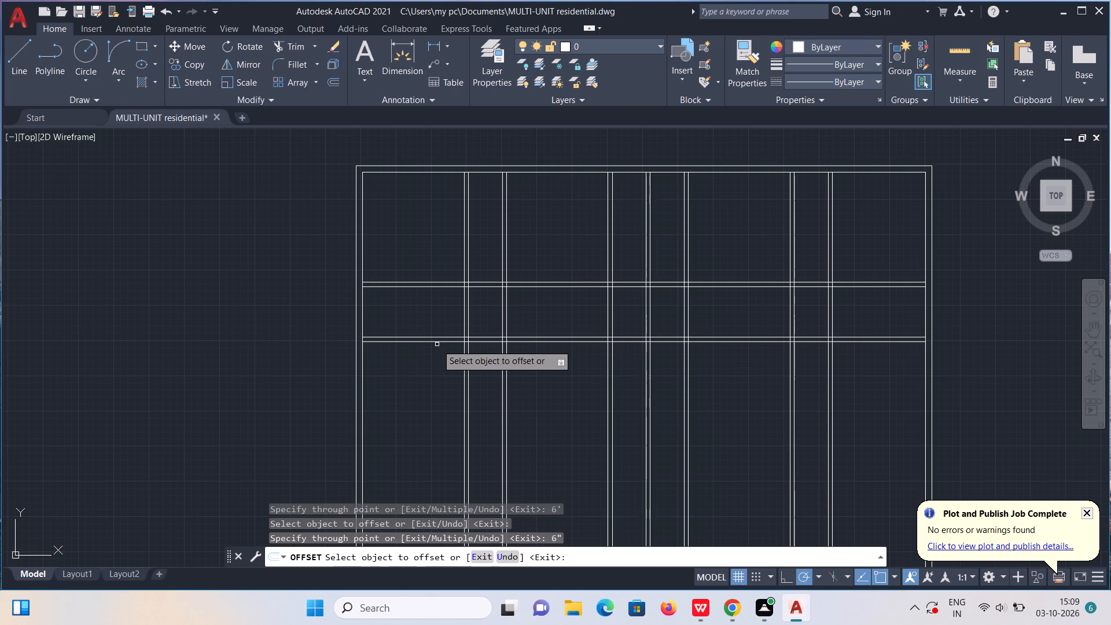
# Offset the second horizontal partition's lower line 11' downward, and offset the resulting line 6" for a third horizontal partition wall.
pyautogui.click(434, 343)
pyautogui.write('11')
pyautogui.press("'")
pyautogui.press('Return')
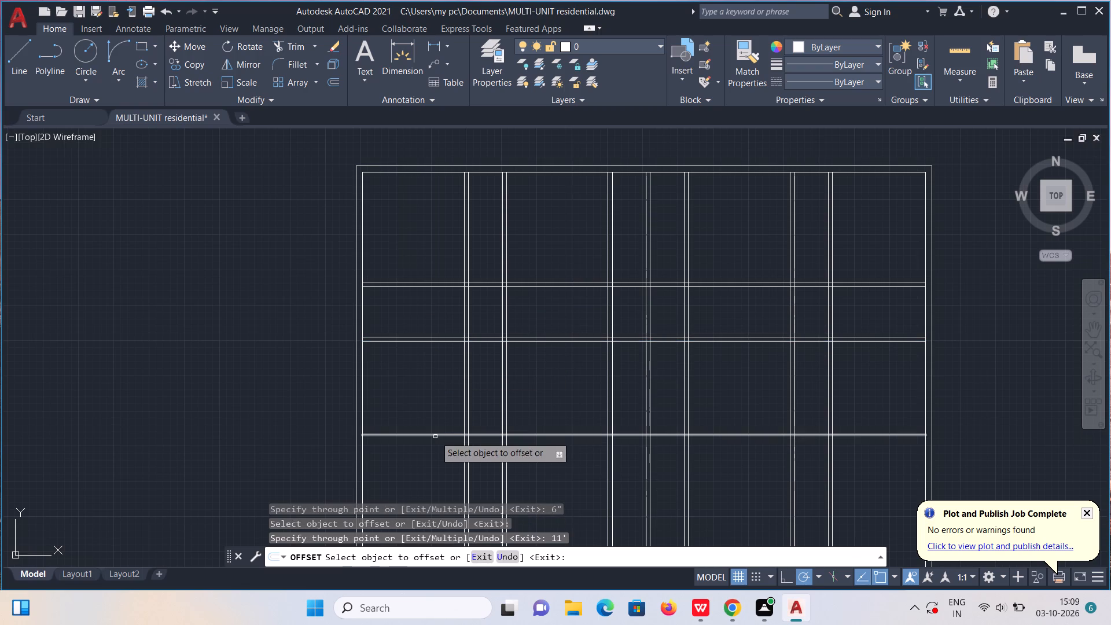
pyautogui.click(435, 436)
pyautogui.write('6"')
pyautogui.press('Return')
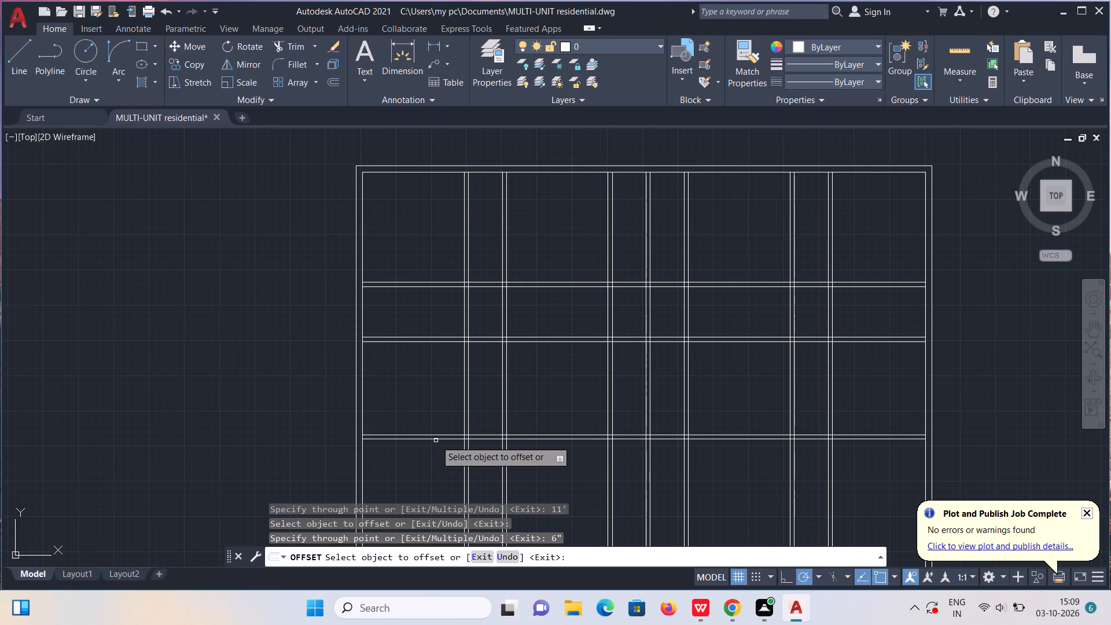
# Offset the third horizontal partition's lower line 2' downward, and offset the resulting line 6" for a fourth horizontal partition wall.
pyautogui.click(388, 438)
pyautogui.write("2'")
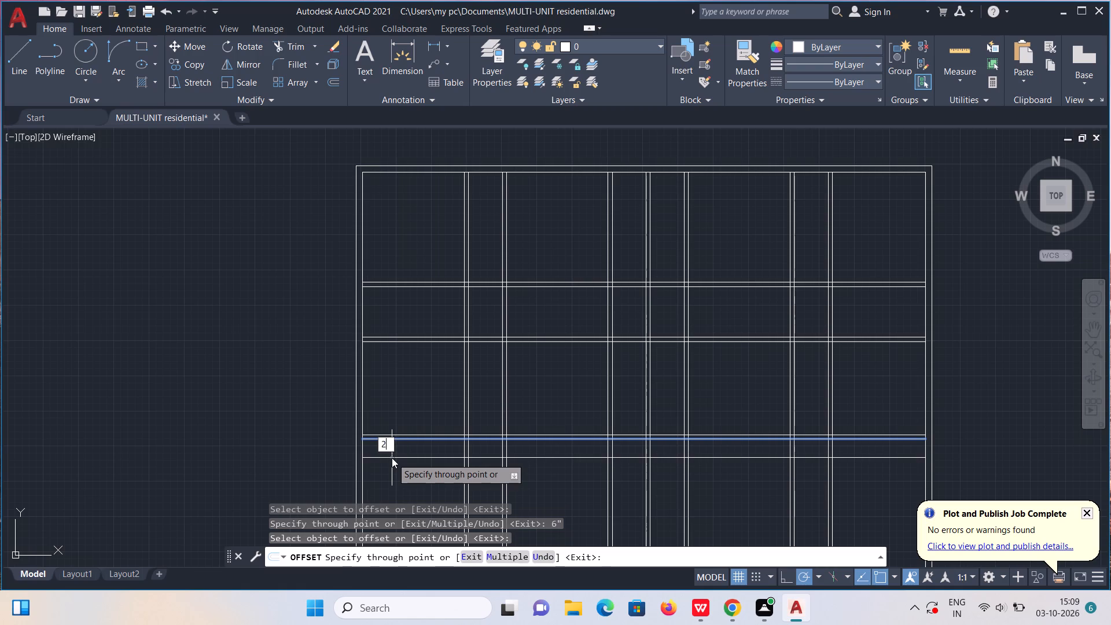
pyautogui.press('Return')
pyautogui.click(408, 457)
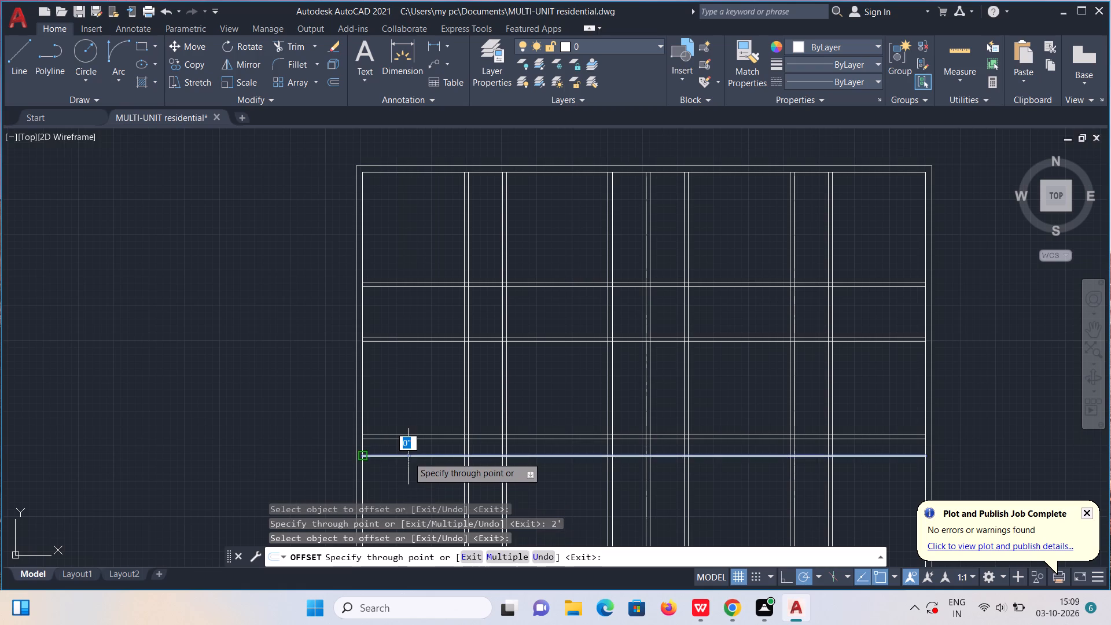
pyautogui.write('6"')
pyautogui.press('Return')
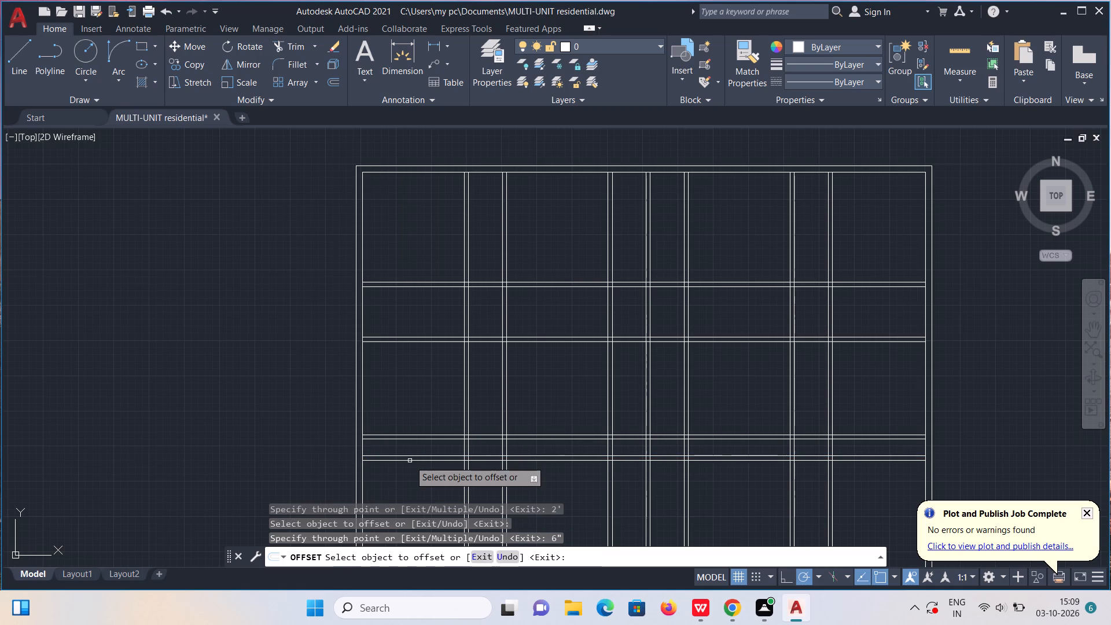
# Offset the fourth horizontal partition's lower line 11' downward, and offset the resulting line 6" for a fifth horizontal partition wall.
pyautogui.moveTo(412, 466); pyautogui.dragTo(410, 381, button='middle')
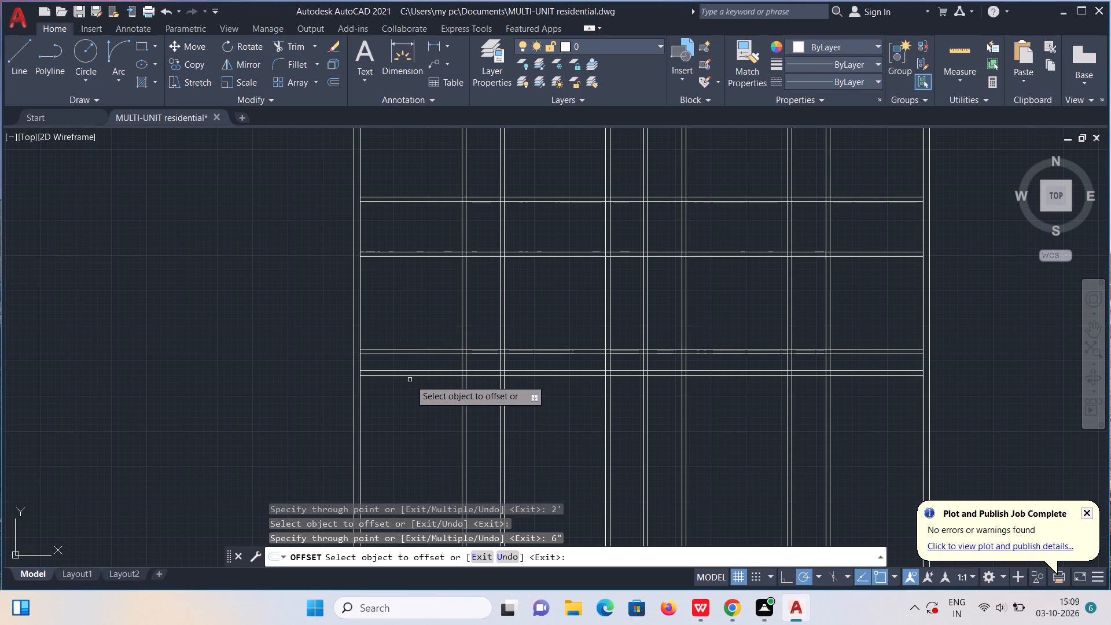
pyautogui.click(421, 376)
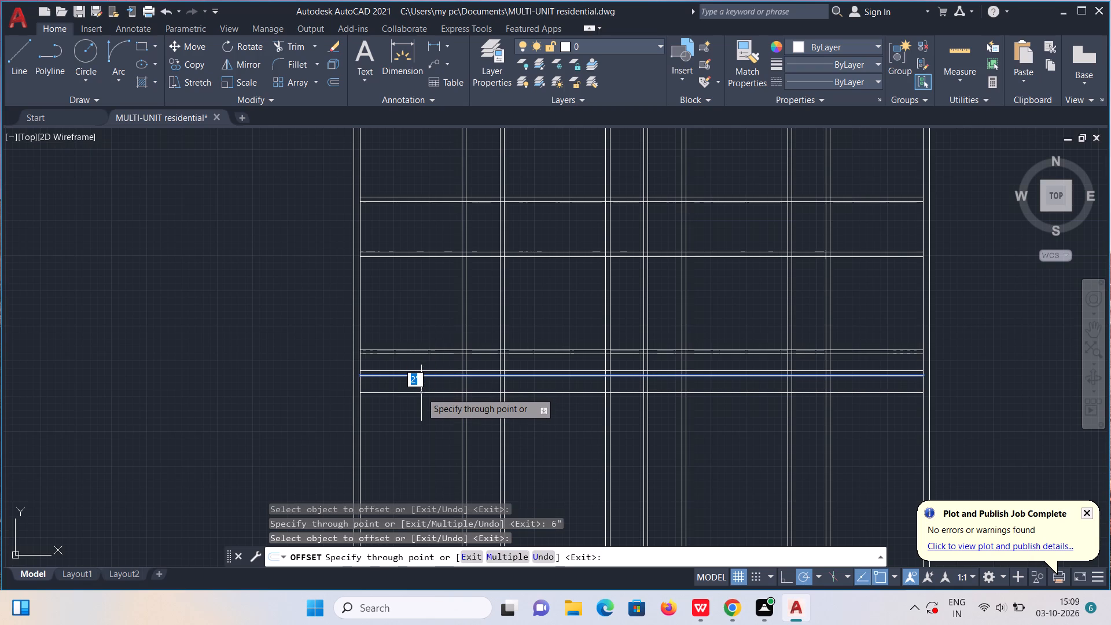
pyautogui.write("11'")
pyautogui.press('Return')
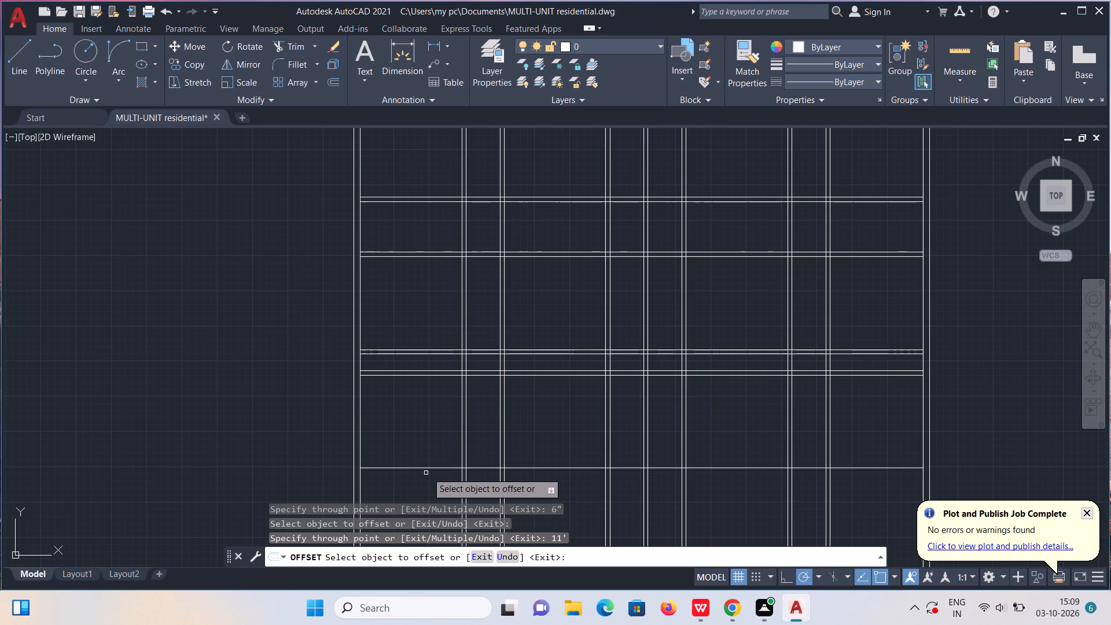
pyautogui.click(434, 466)
pyautogui.write('6"')
pyautogui.press('Return')
# Offset the fifth horizontal partition's lower line 6' downward, and offset the resulting line 6" for a sixth horizontal partition wall.
pyautogui.scroll(-1, 435, 477)
pyautogui.moveTo(427, 331); pyautogui.dragTo(426, 310, button='middle')
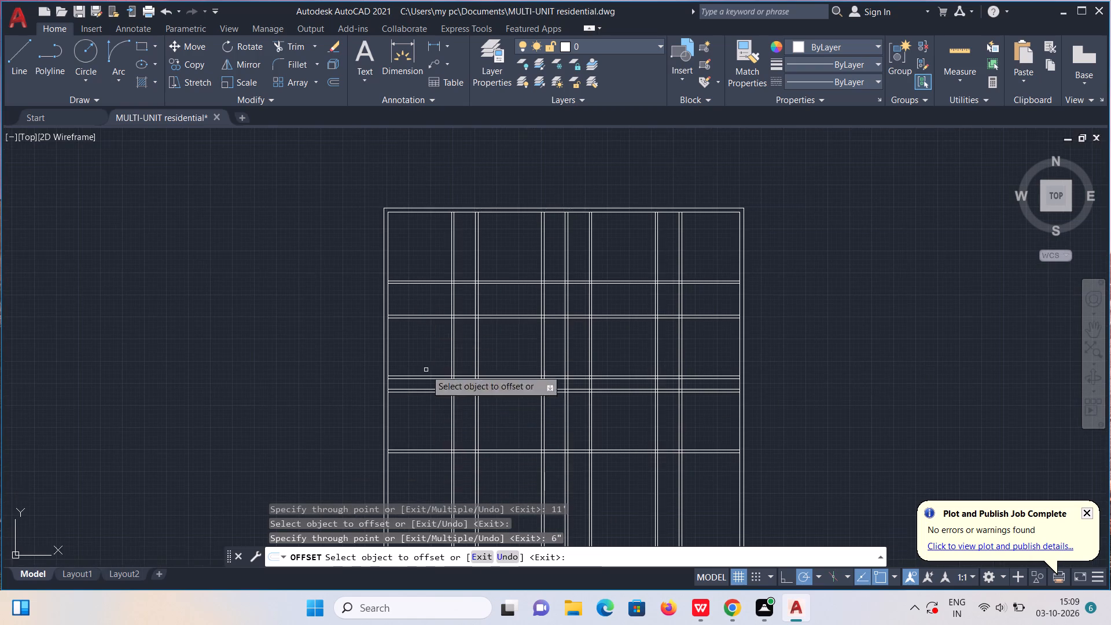
pyautogui.moveTo(417, 416); pyautogui.dragTo(452, 277, button='middle')
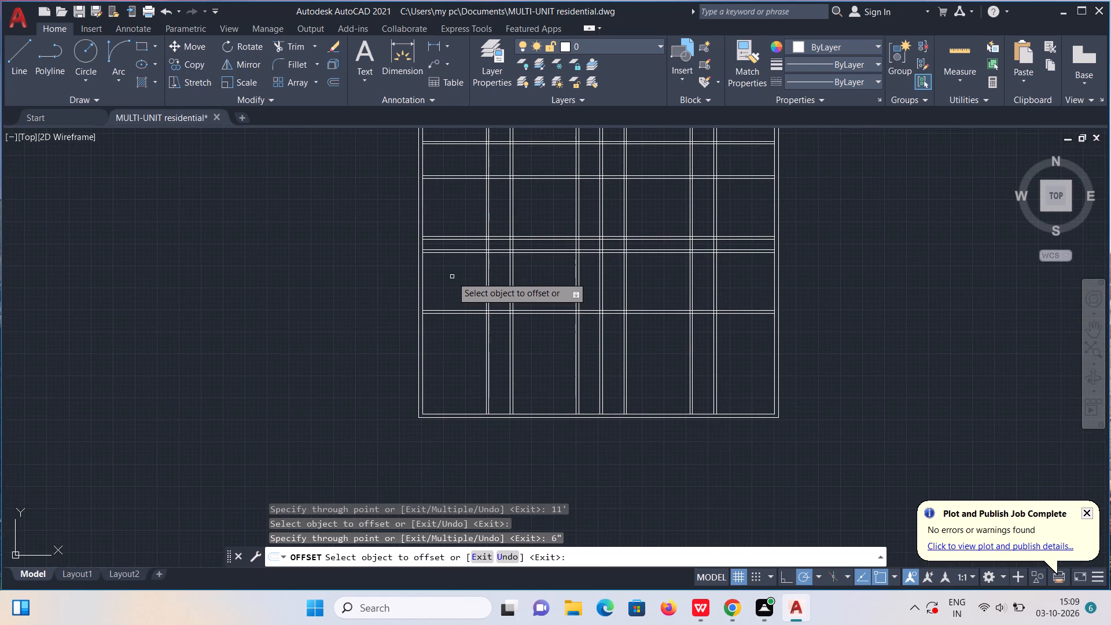
pyautogui.scroll(2, 464, 321)
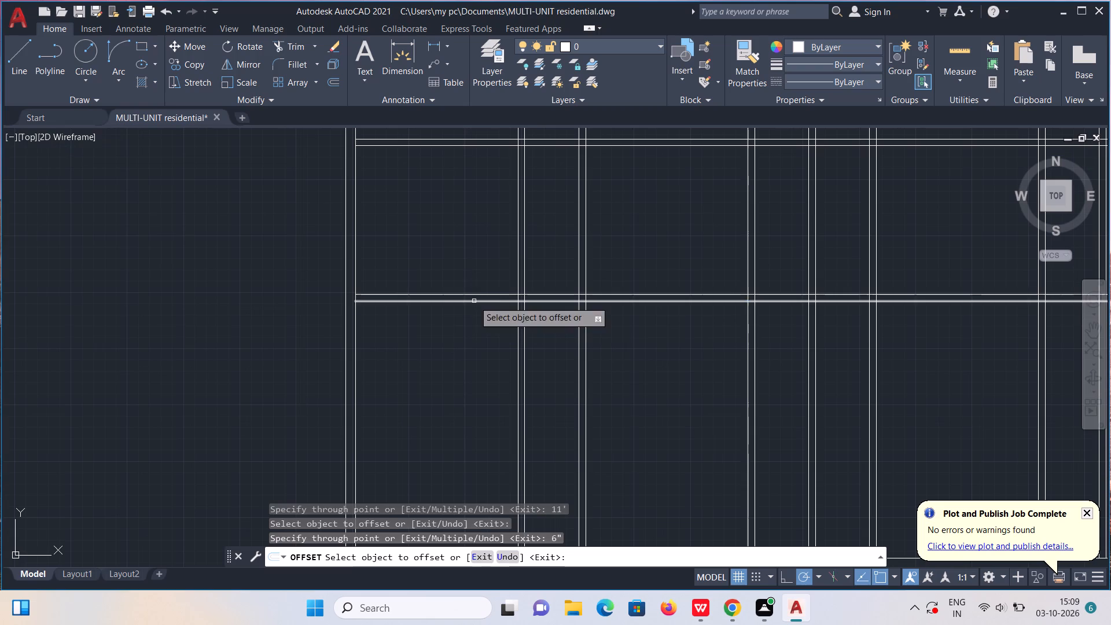
pyautogui.click(474, 301)
pyautogui.write("6'")
pyautogui.press('Return')
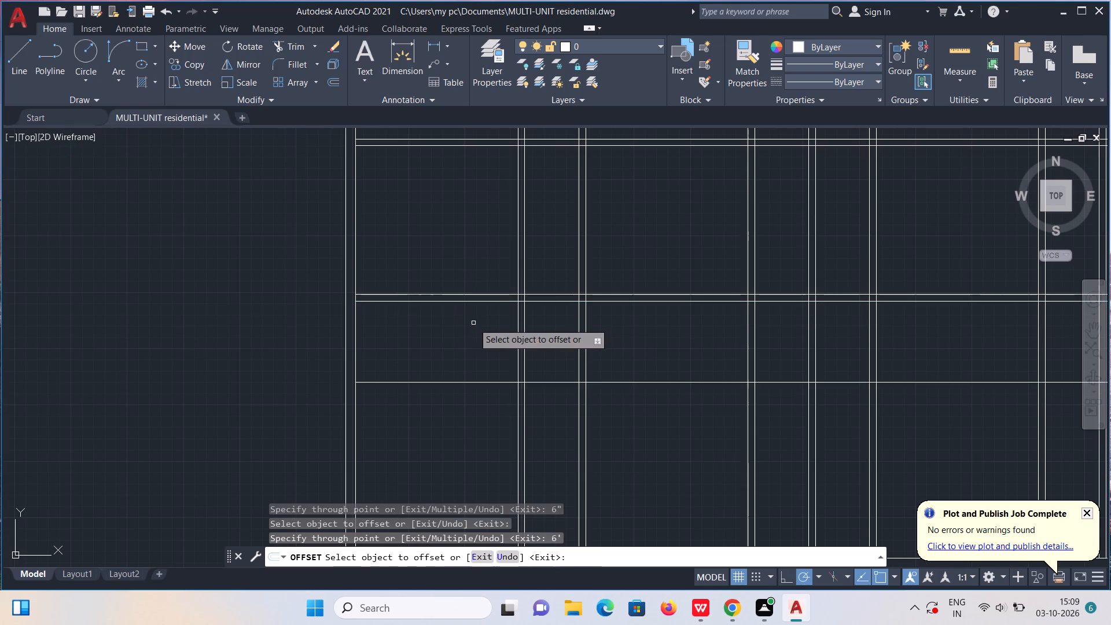
pyautogui.click(470, 382)
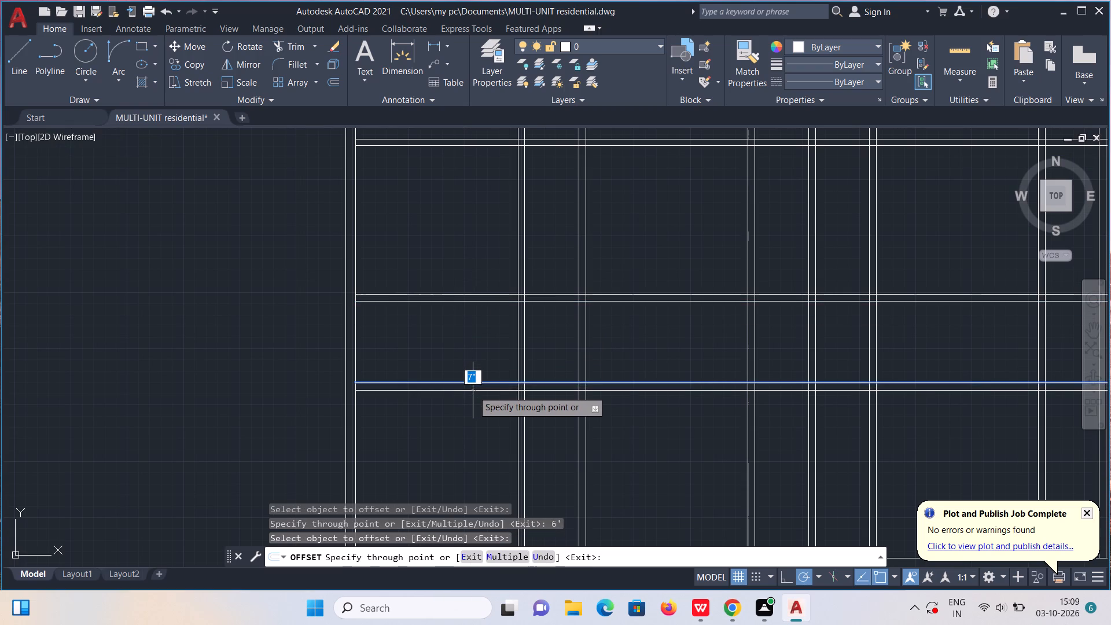
pyautogui.write('6"')
pyautogui.press('Return')
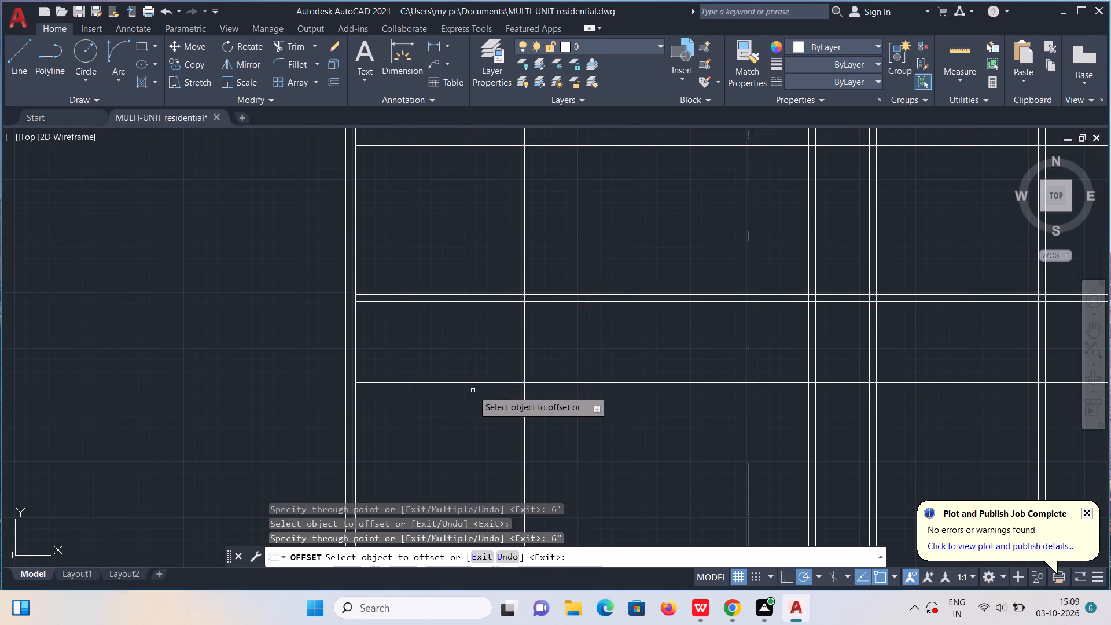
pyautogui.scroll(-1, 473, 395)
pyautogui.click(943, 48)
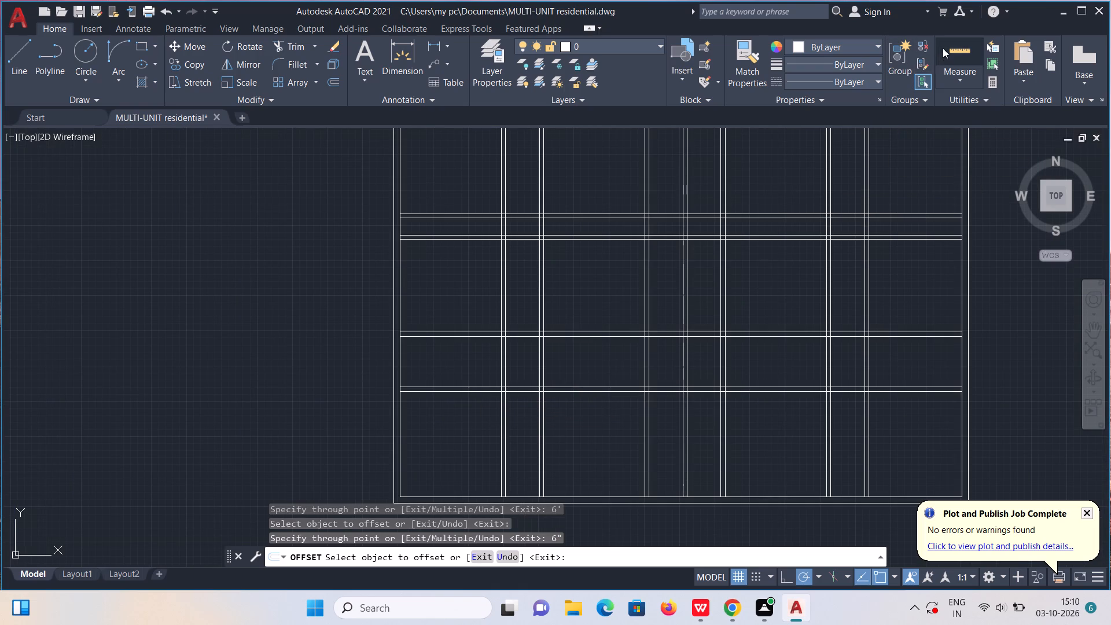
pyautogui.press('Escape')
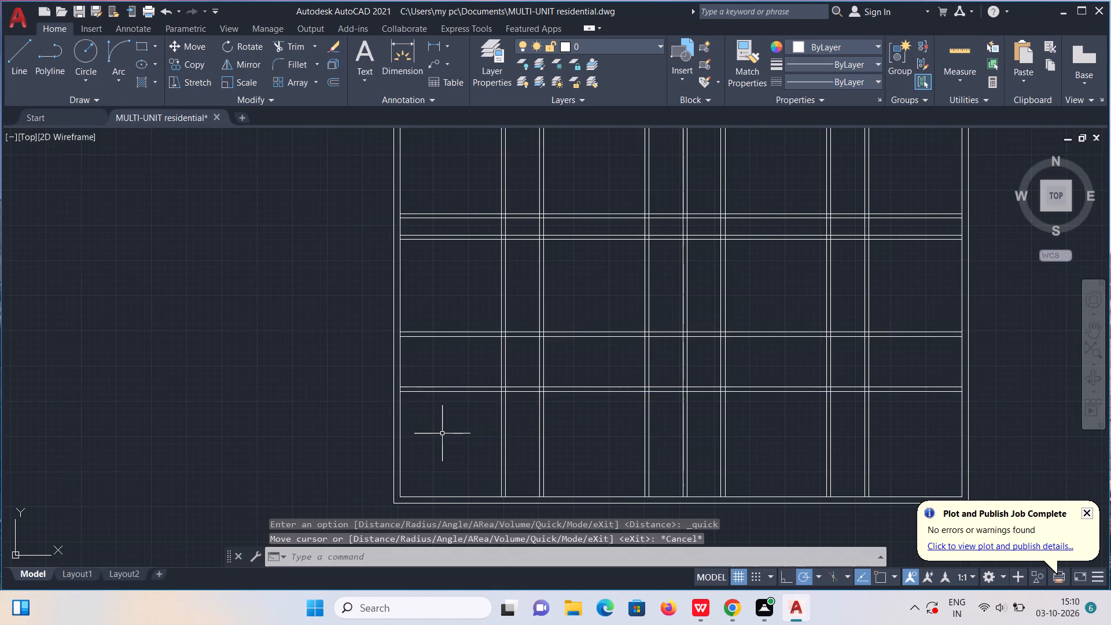
# Trim away both lines of the second horizontal partition from the top in the six bays between the first and seventh vertical partitions.
pyautogui.scroll(-2, 442, 433)
pyautogui.moveTo(495, 375); pyautogui.dragTo(446, 440, button='middle')
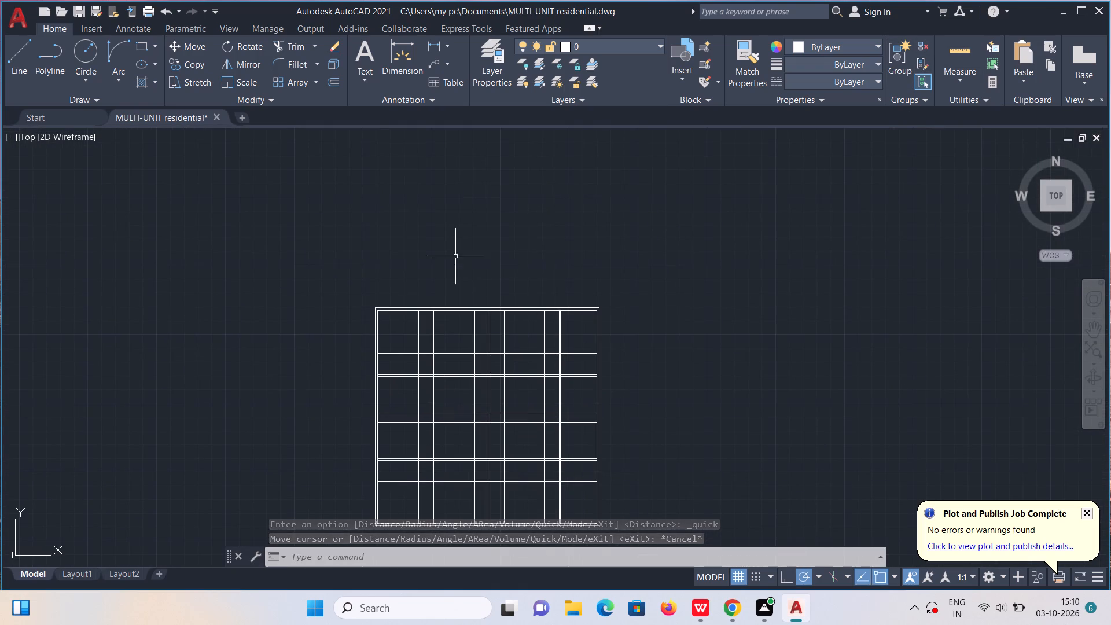
pyautogui.click(293, 47)
pyautogui.scroll(2, 439, 358)
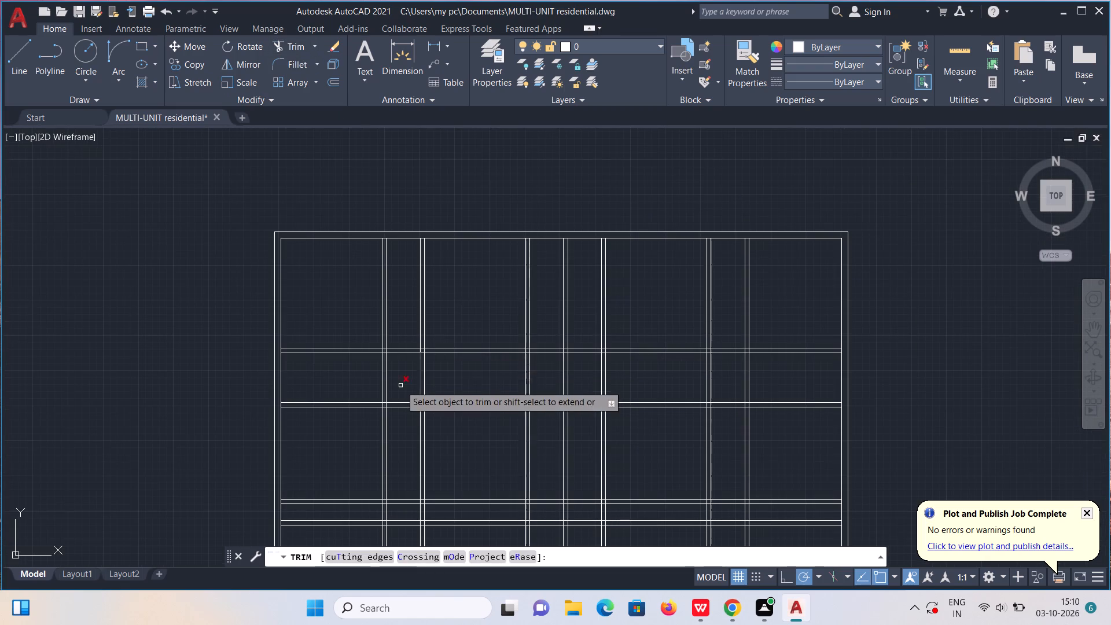
pyautogui.moveTo(401, 381); pyautogui.dragTo(411, 414)
pyautogui.moveTo(467, 392); pyautogui.dragTo(475, 418)
pyautogui.moveTo(542, 399); pyautogui.dragTo(542, 422)
pyautogui.moveTo(593, 392); pyautogui.dragTo(599, 421)
pyautogui.moveTo(650, 388); pyautogui.dragTo(658, 413)
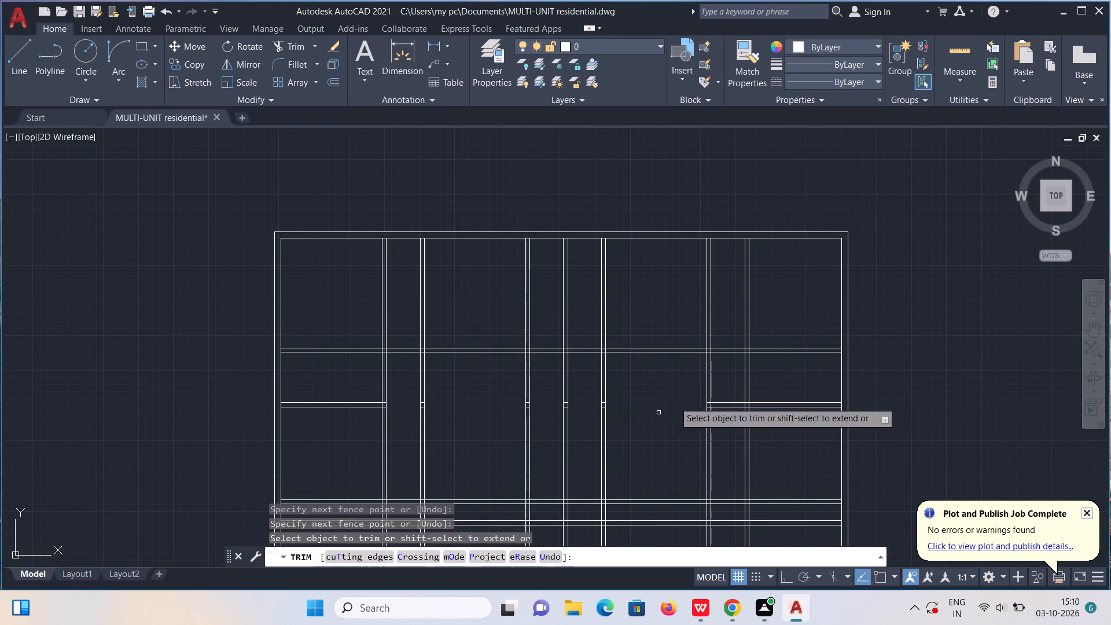
pyautogui.moveTo(728, 398); pyautogui.dragTo(731, 410)
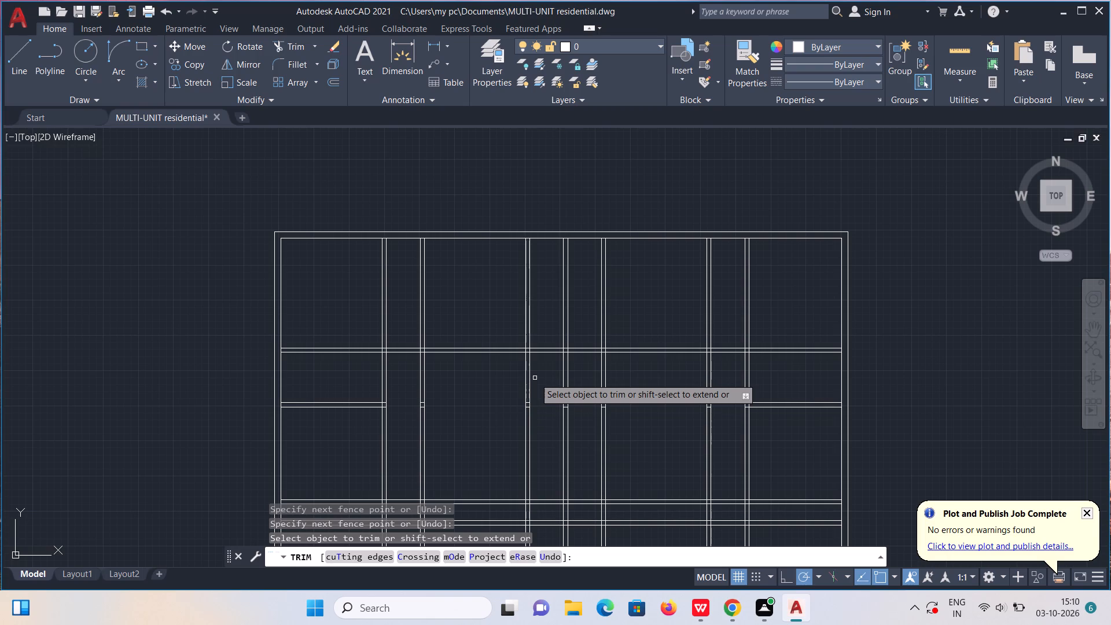
pyautogui.scroll(-1, 533, 379)
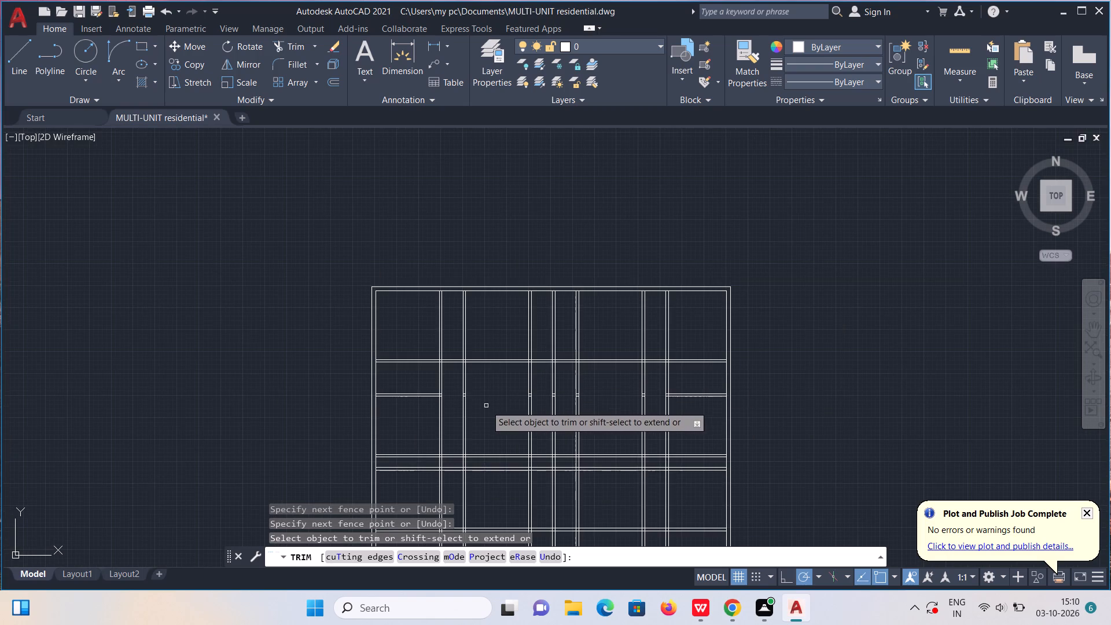
pyautogui.moveTo(486, 406); pyautogui.dragTo(506, 310, button='middle')
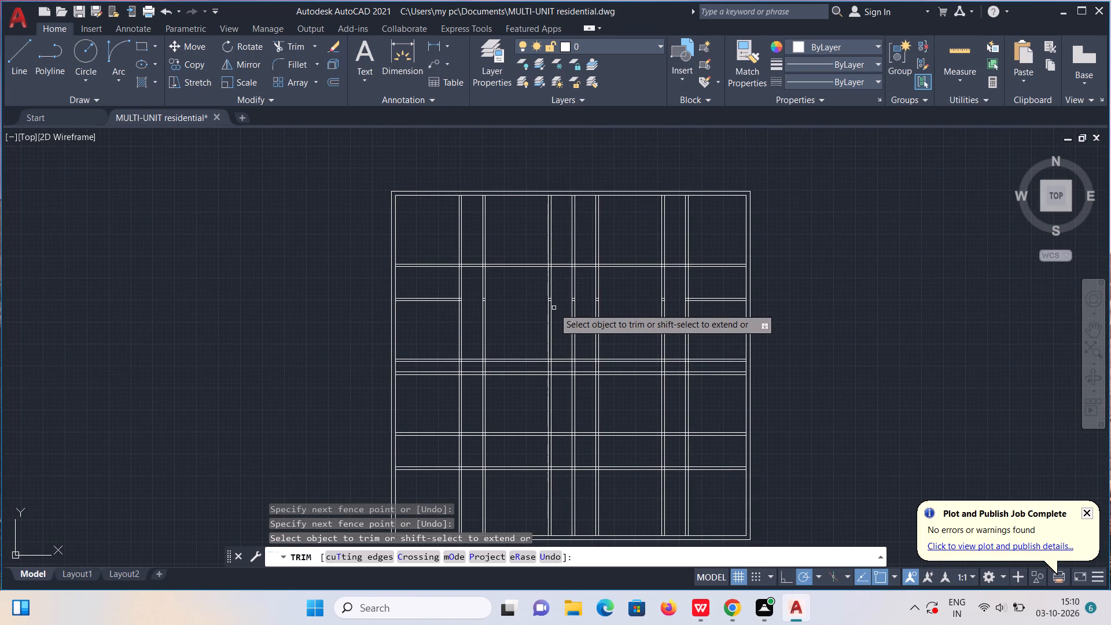
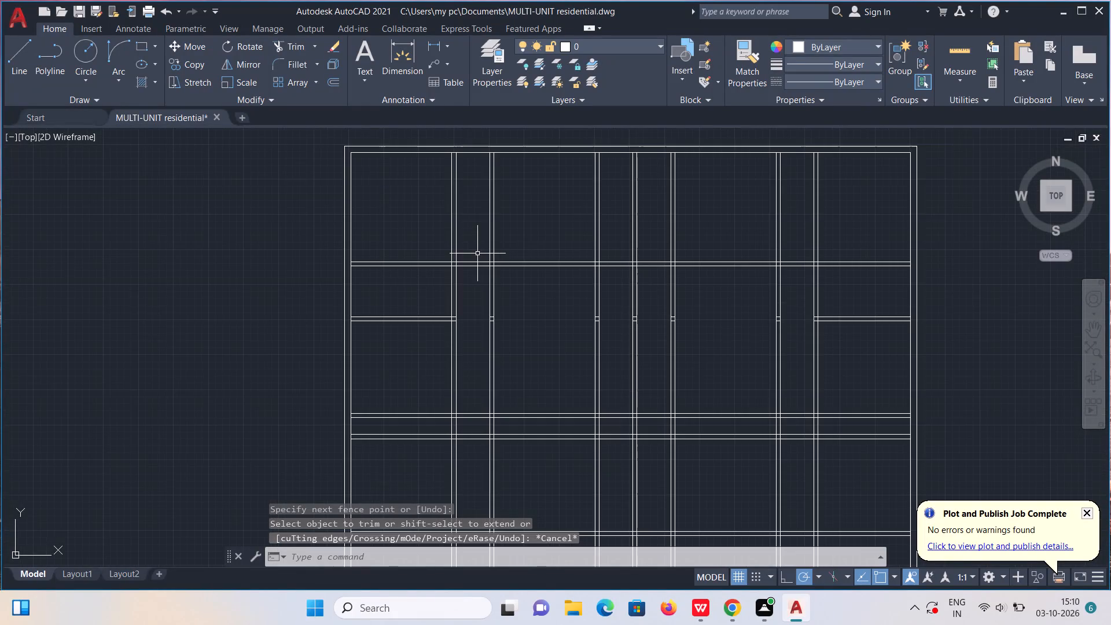
# Trim the top exterior wall's inner line between the two lines of each of the first four vertical partitions.
pyautogui.moveTo(455, 223); pyautogui.dragTo(521, 254, button='middle')
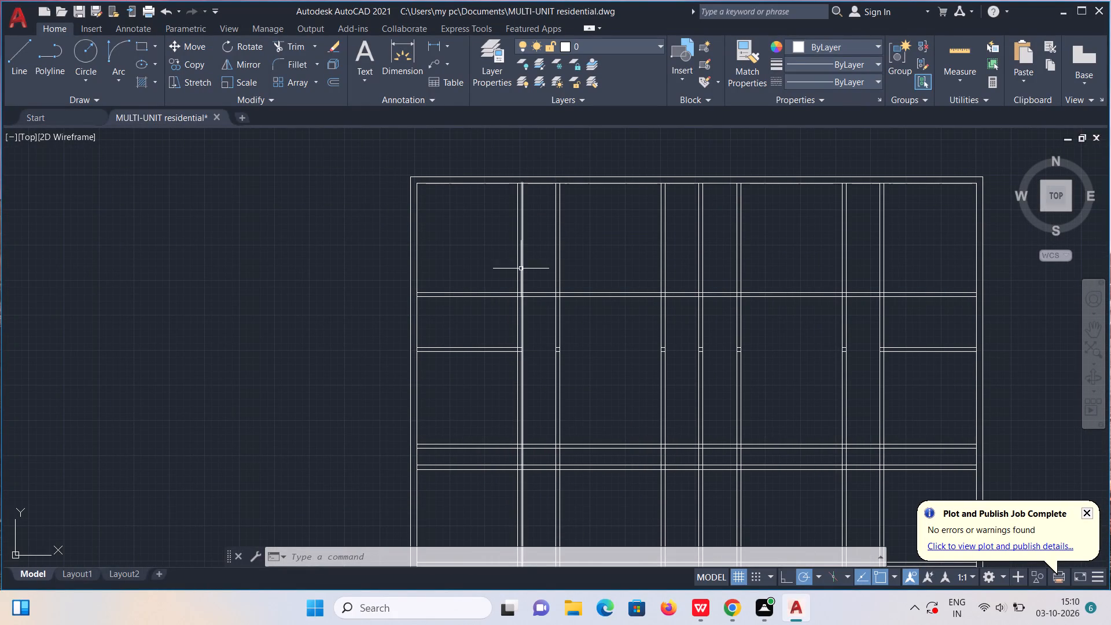
pyautogui.scroll(1, 516, 267)
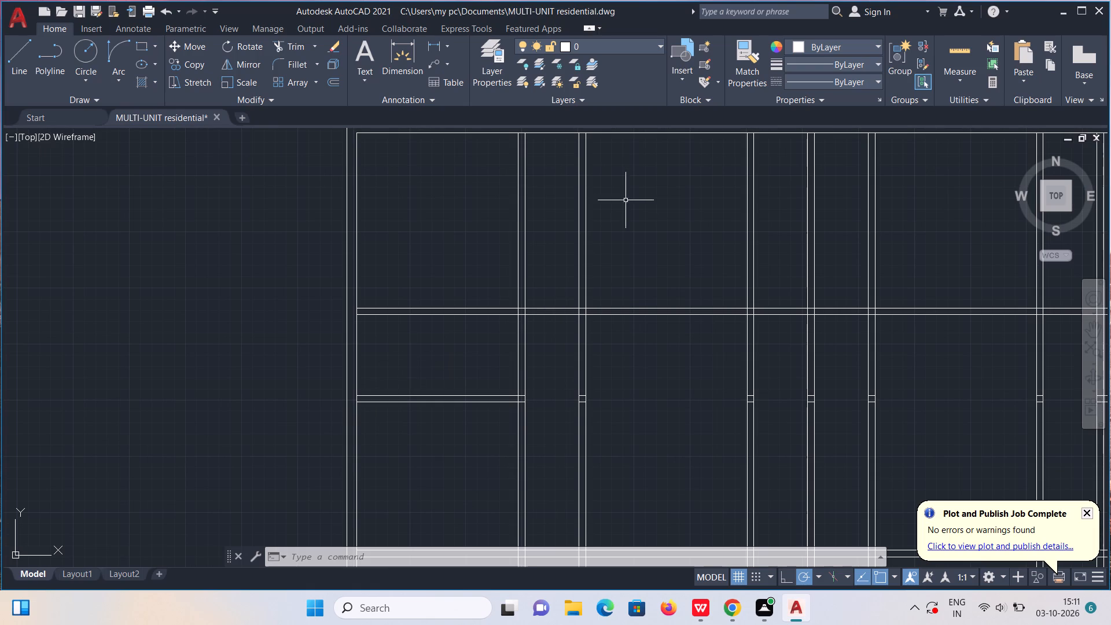
pyautogui.scroll(-1, 585, 218)
pyautogui.moveTo(558, 231); pyautogui.dragTo(534, 291, button='middle')
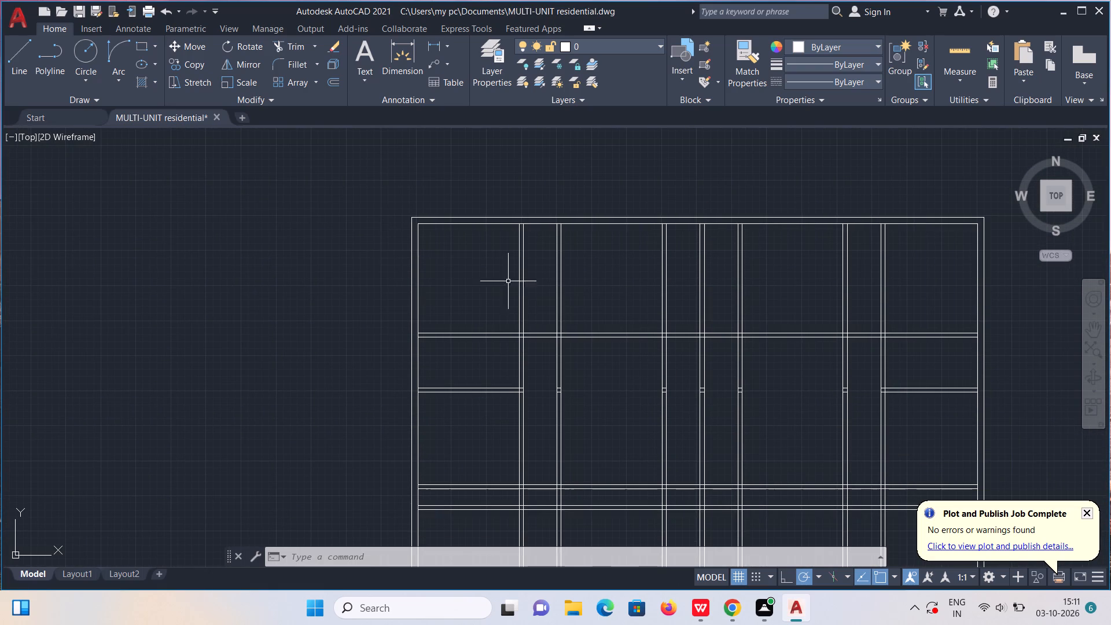
pyautogui.scroll(1, 508, 281)
pyautogui.click(293, 43)
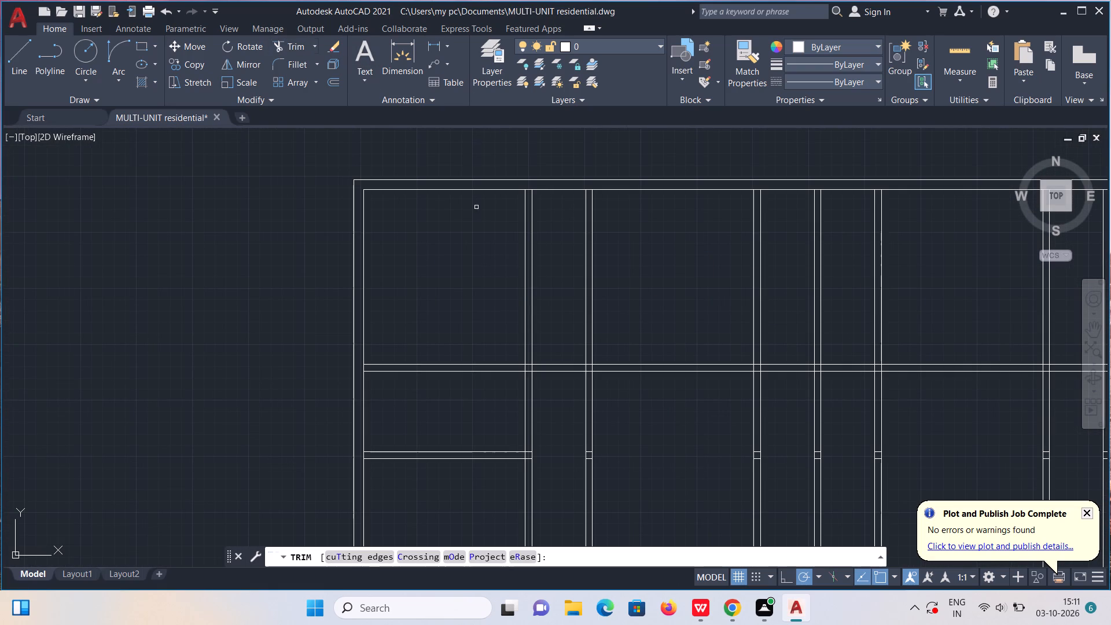
pyautogui.scroll(3, 630, 256)
pyautogui.moveTo(537, 194); pyautogui.dragTo(772, 393, button='middle')
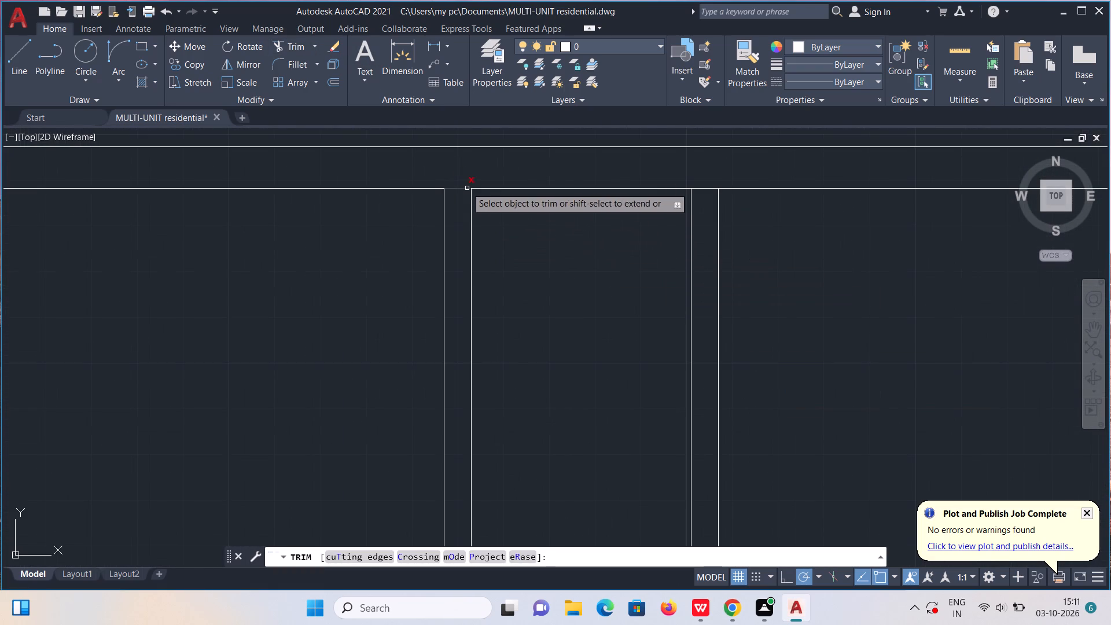
pyautogui.moveTo(456, 175); pyautogui.dragTo(455, 190)
pyautogui.moveTo(707, 183); pyautogui.dragTo(706, 201)
pyautogui.scroll(-4, 705, 200)
pyautogui.moveTo(779, 240); pyautogui.dragTo(591, 251, button='middle')
pyautogui.scroll(3, 693, 227)
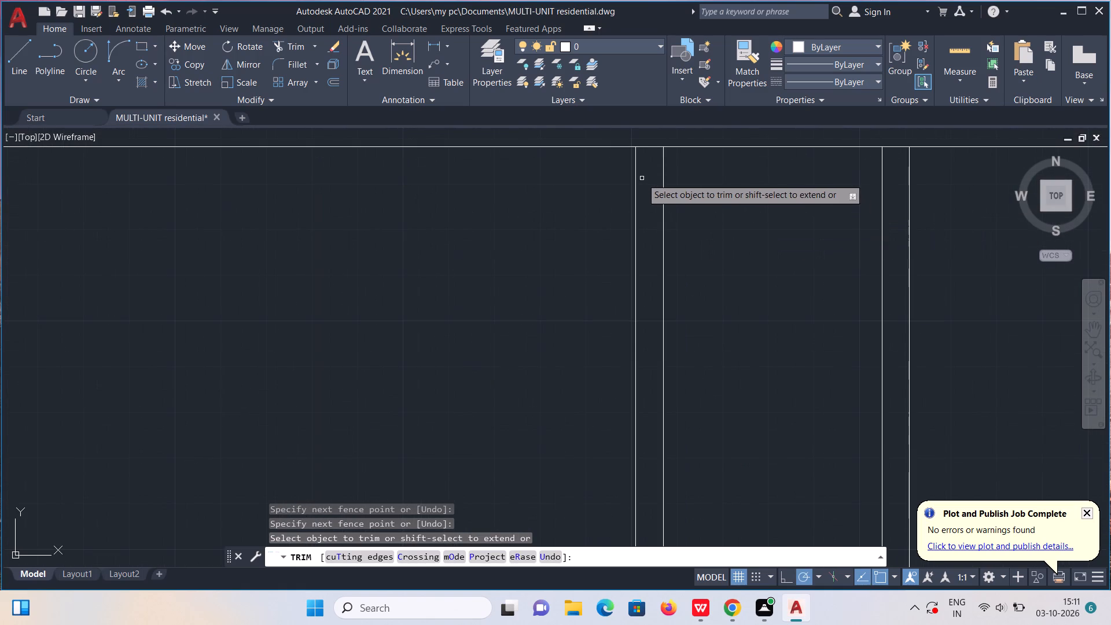
pyautogui.moveTo(646, 142); pyautogui.dragTo(645, 172)
pyautogui.moveTo(888, 145); pyautogui.dragTo(889, 157)
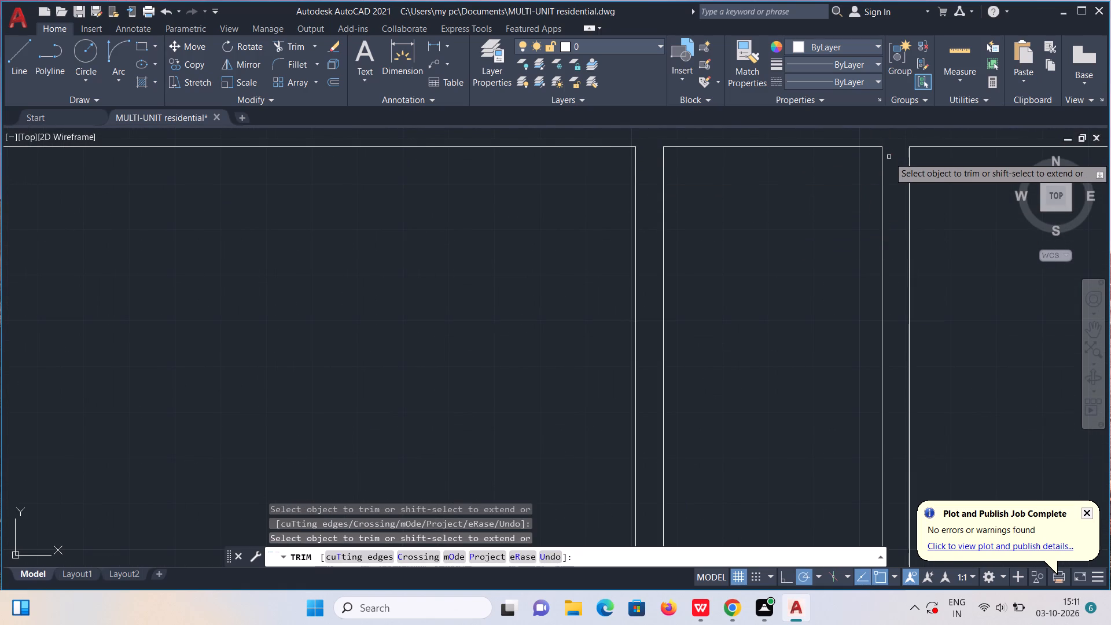
# Trim the top exterior wall's inner line where the fifth, sixth and seventh vertical partitions meet it.
pyautogui.scroll(-3, 889, 157)
pyautogui.moveTo(892, 202); pyautogui.dragTo(759, 216, button='middle')
pyautogui.scroll(2, 797, 178)
pyautogui.moveTo(845, 155); pyautogui.dragTo(848, 170)
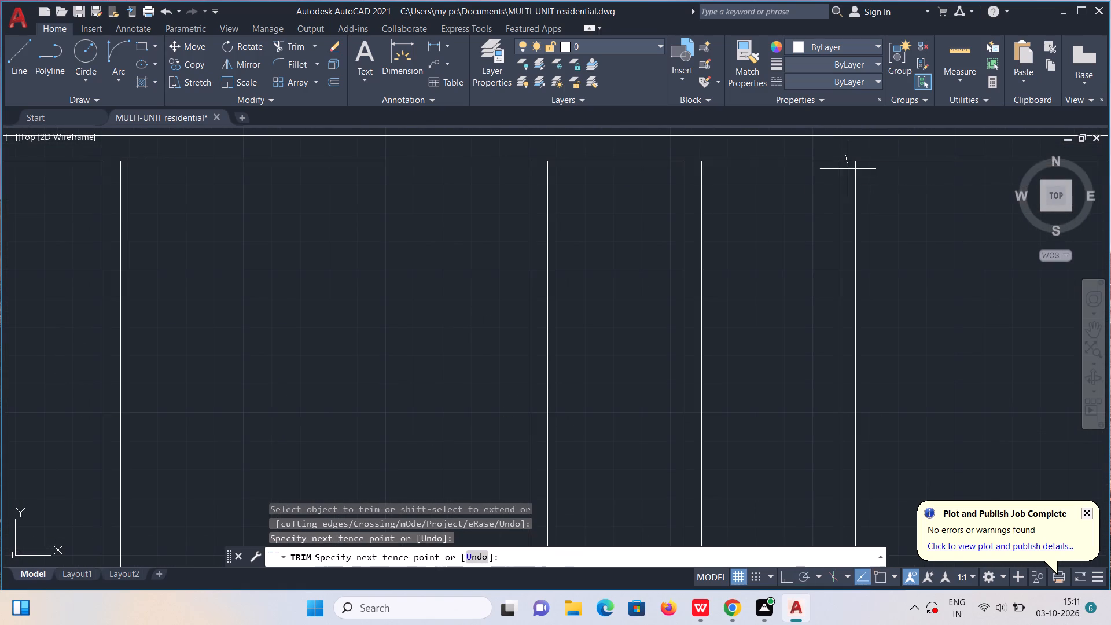
pyautogui.moveTo(848, 170); pyautogui.dragTo(848, 175)
pyautogui.scroll(-4, 848, 174)
pyautogui.moveTo(846, 227); pyautogui.dragTo(705, 253, button='middle')
pyautogui.scroll(4, 765, 211)
pyautogui.moveTo(783, 189); pyautogui.dragTo(714, 286, button='middle')
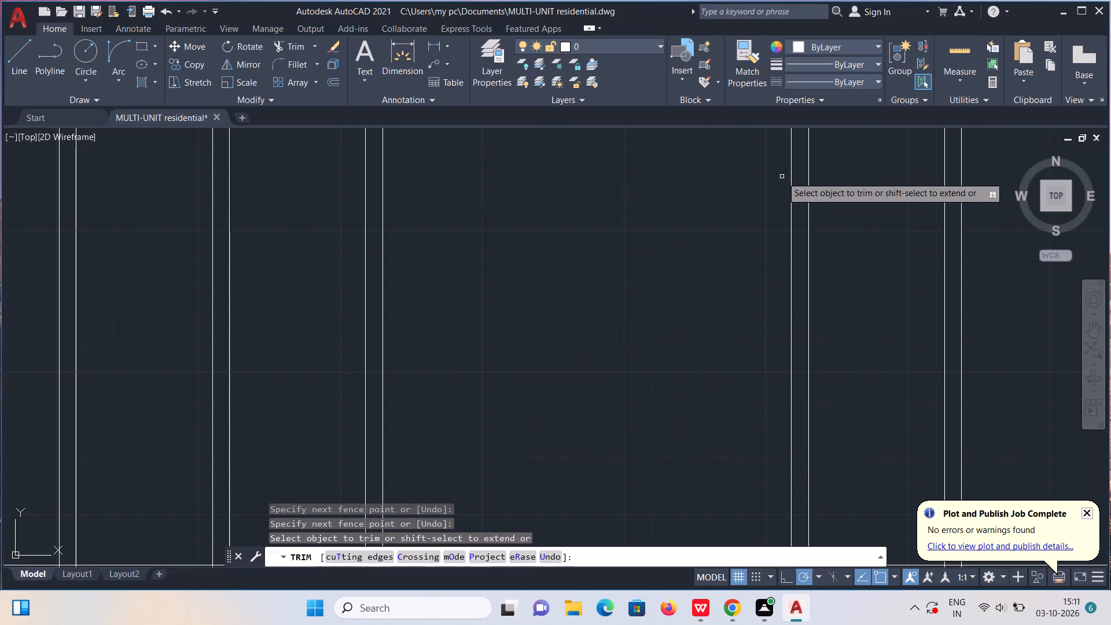
pyautogui.moveTo(714, 286); pyautogui.dragTo(537, 403, button='middle')
pyautogui.moveTo(554, 330); pyautogui.dragTo(553, 341)
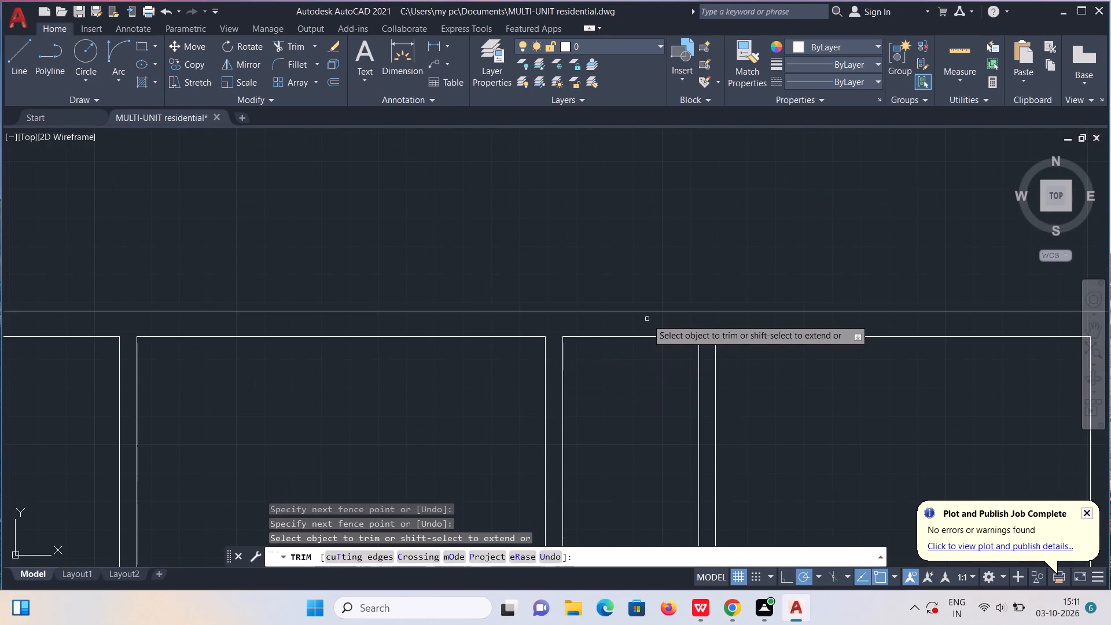
pyautogui.moveTo(707, 334); pyautogui.dragTo(707, 347)
pyautogui.scroll(-3, 702, 337)
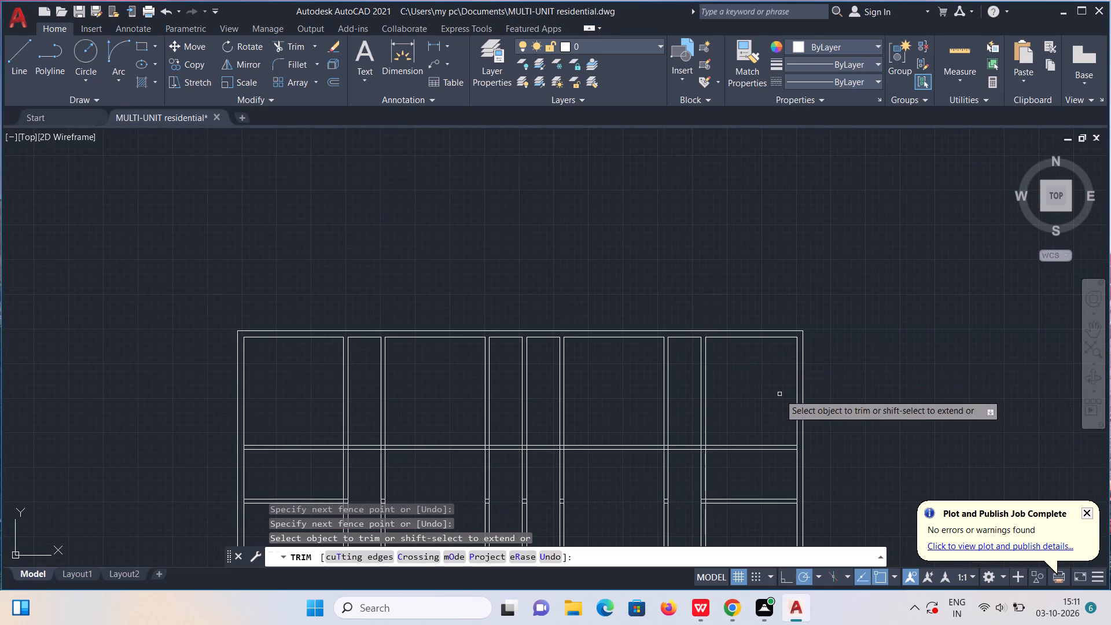
pyautogui.moveTo(709, 396); pyautogui.dragTo(785, 312, button='middle')
pyautogui.press('Escape')
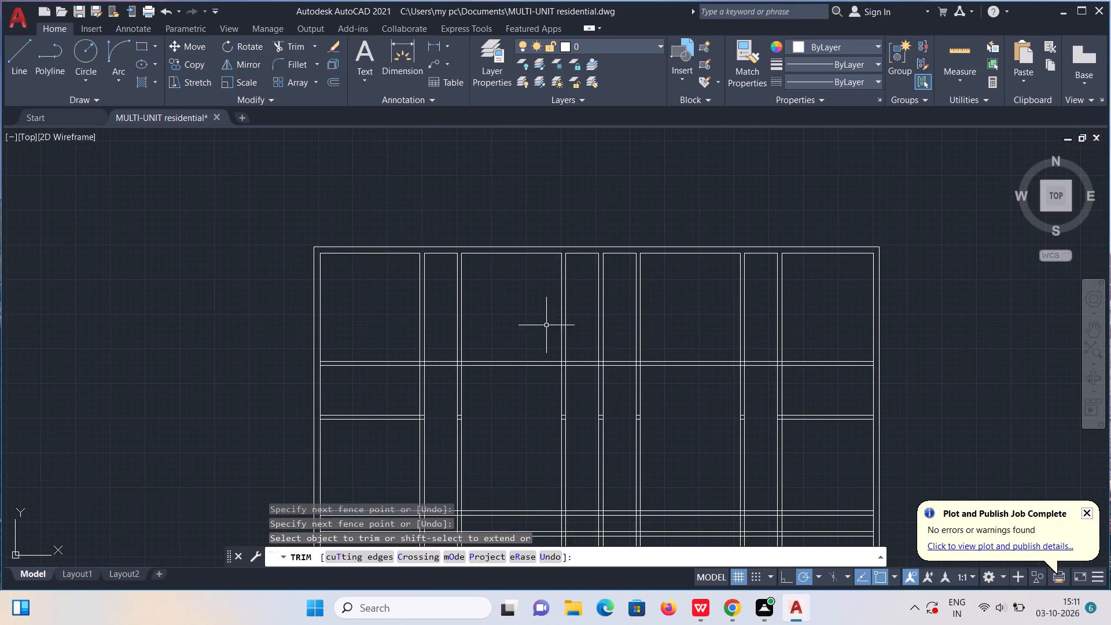
# Between the first and second vertical partitions, offset the top wall's inner line 7' downward and the resulting line 6" for a cross wall.
pyautogui.click(332, 82)
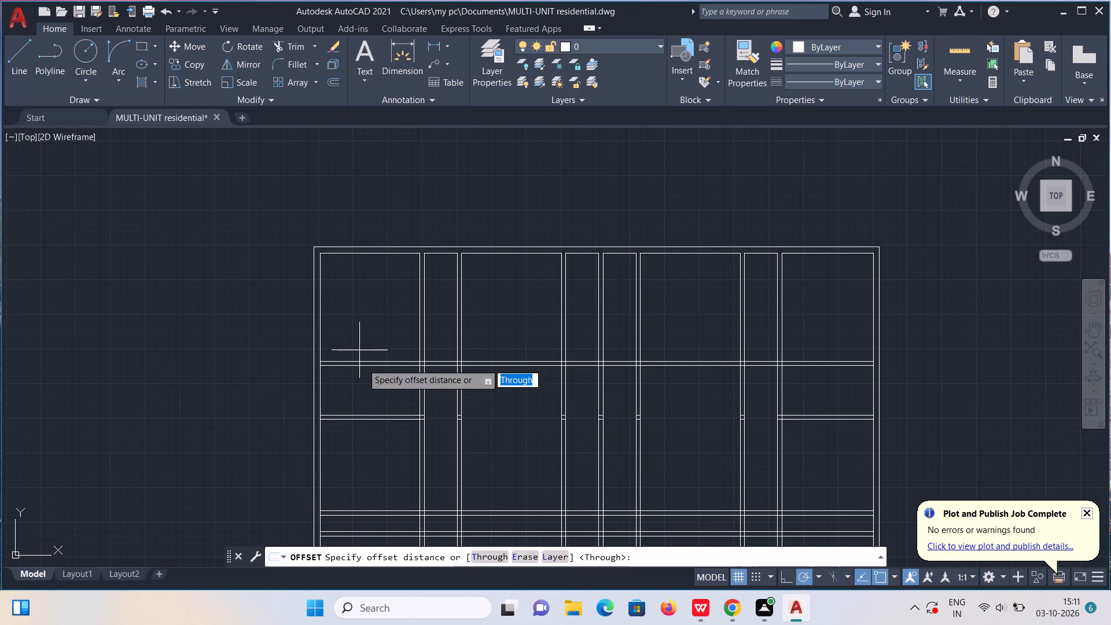
pyautogui.click(493, 562)
pyautogui.moveTo(487, 361); pyautogui.dragTo(630, 375, button='middle')
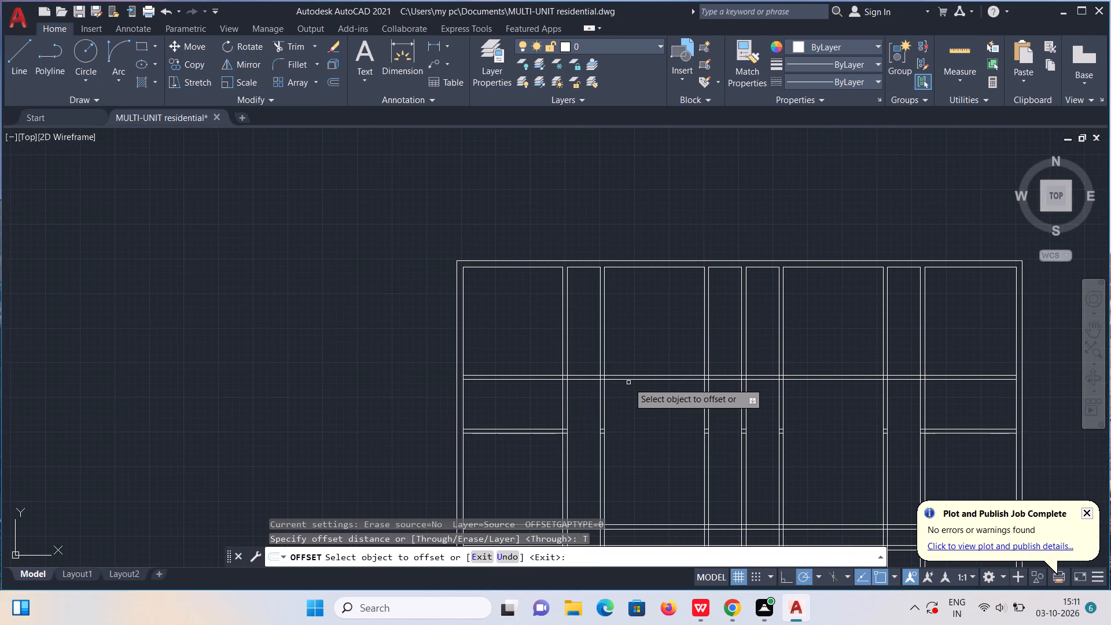
pyautogui.click(583, 267)
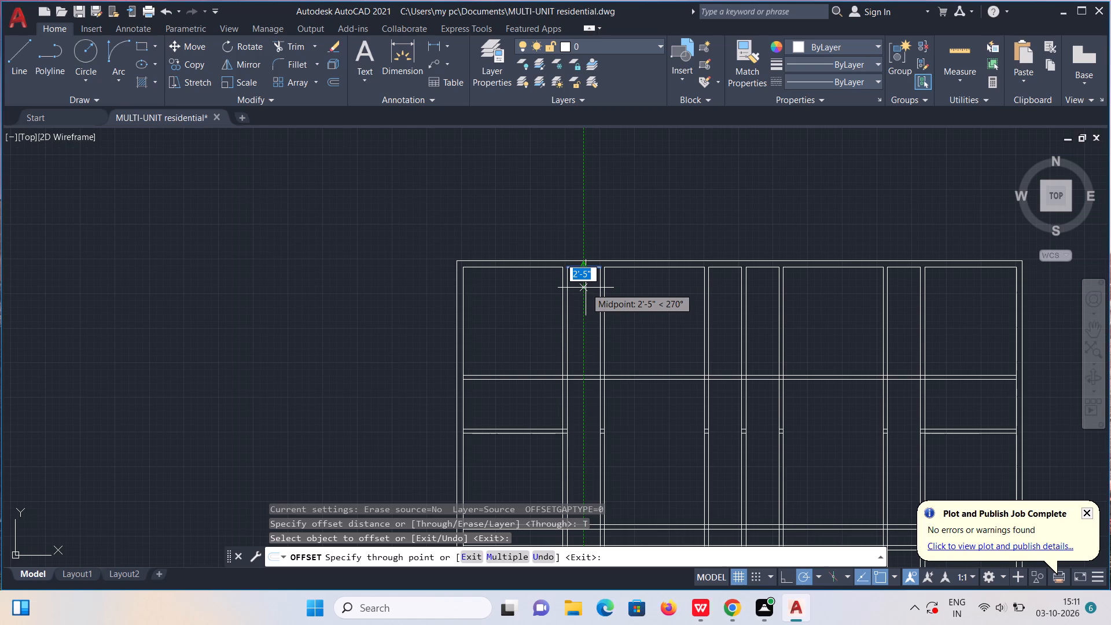
pyautogui.write("7'")
pyautogui.press('Return')
pyautogui.scroll(3, 575, 332)
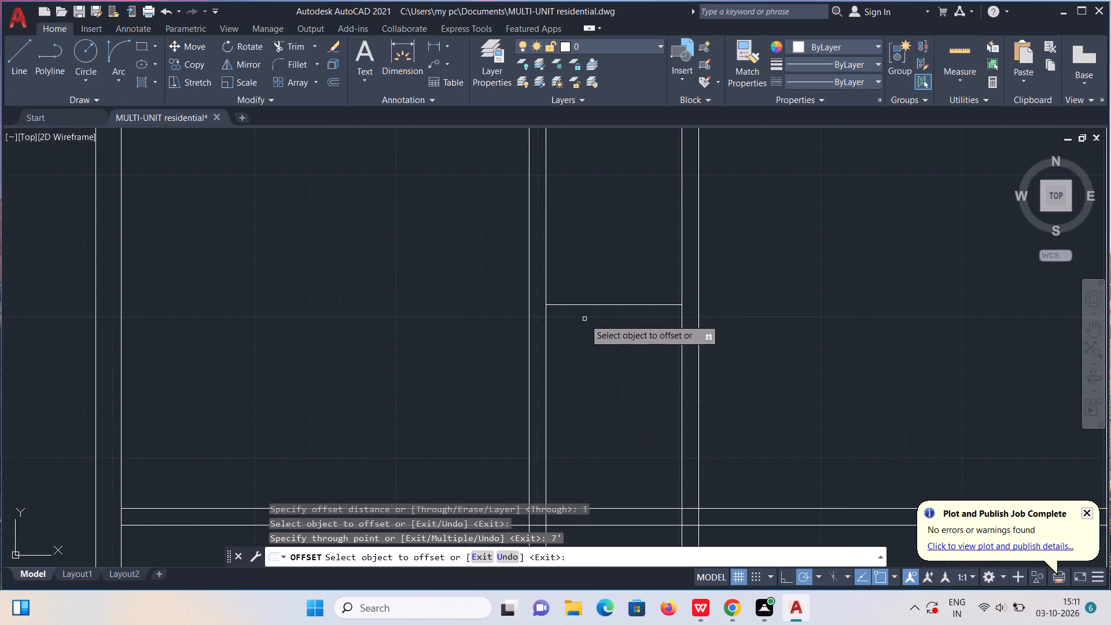
pyautogui.click(594, 305)
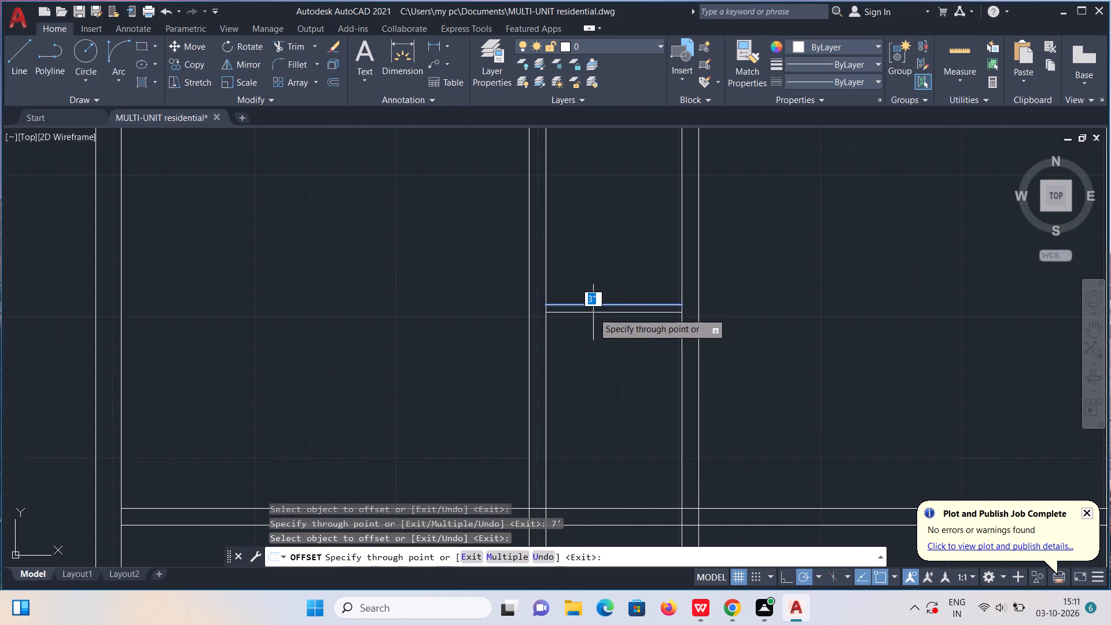
pyautogui.write('6"')
pyautogui.press('Return')
pyautogui.scroll(-1, 591, 321)
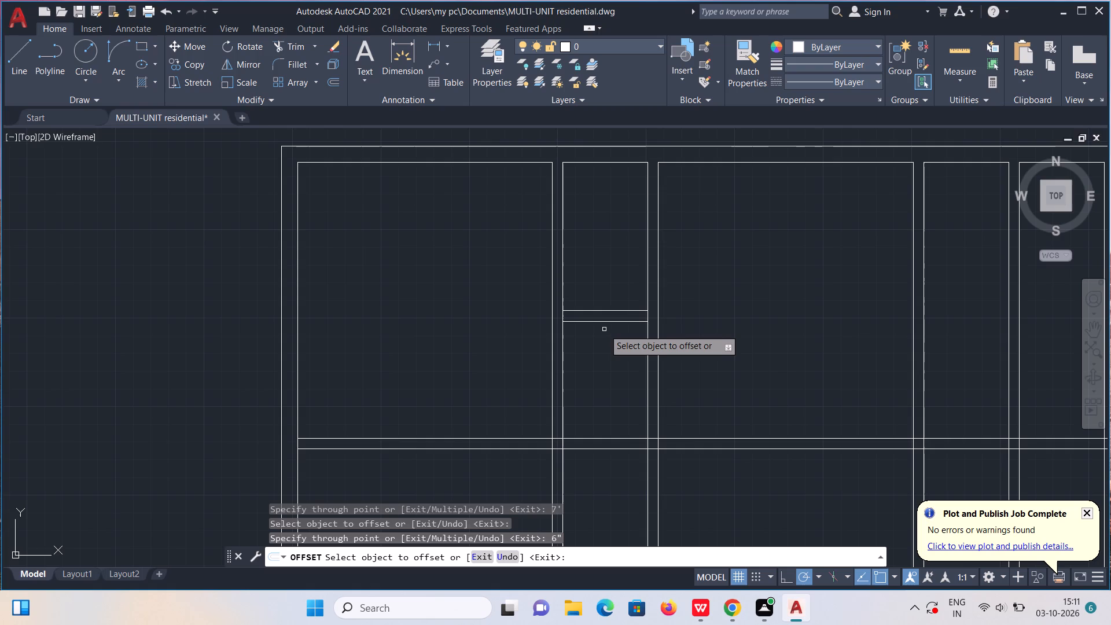
# Between the third and fourth vertical partitions, offset the top wall's inner line 7' downward and the resulting line 6" for a cross wall.
pyautogui.moveTo(680, 348); pyautogui.dragTo(299, 366, button='middle')
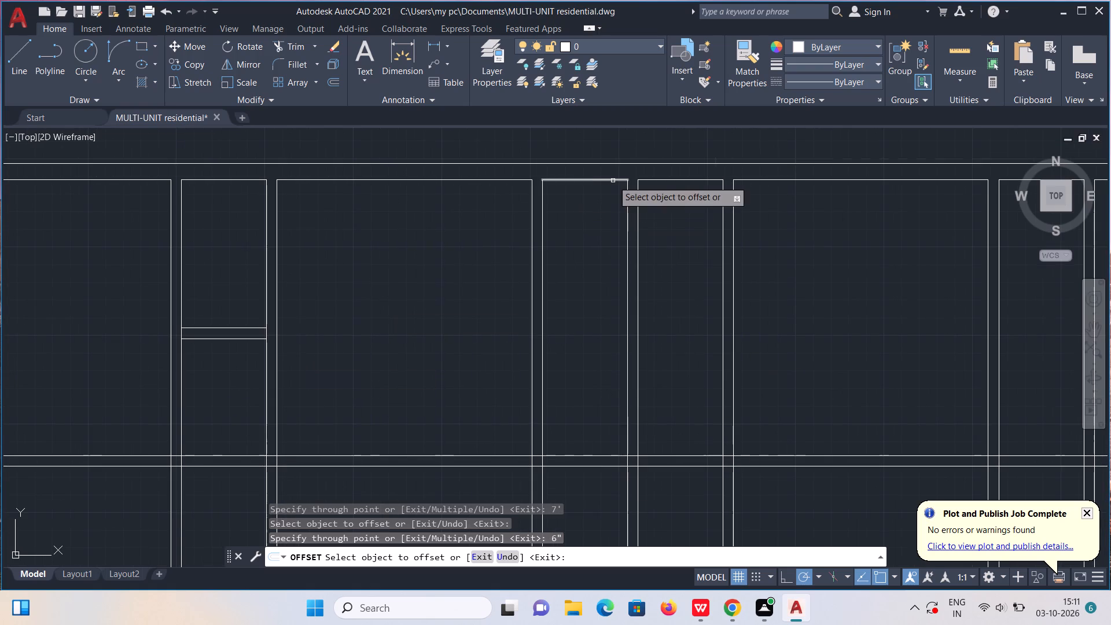
pyautogui.click(586, 181)
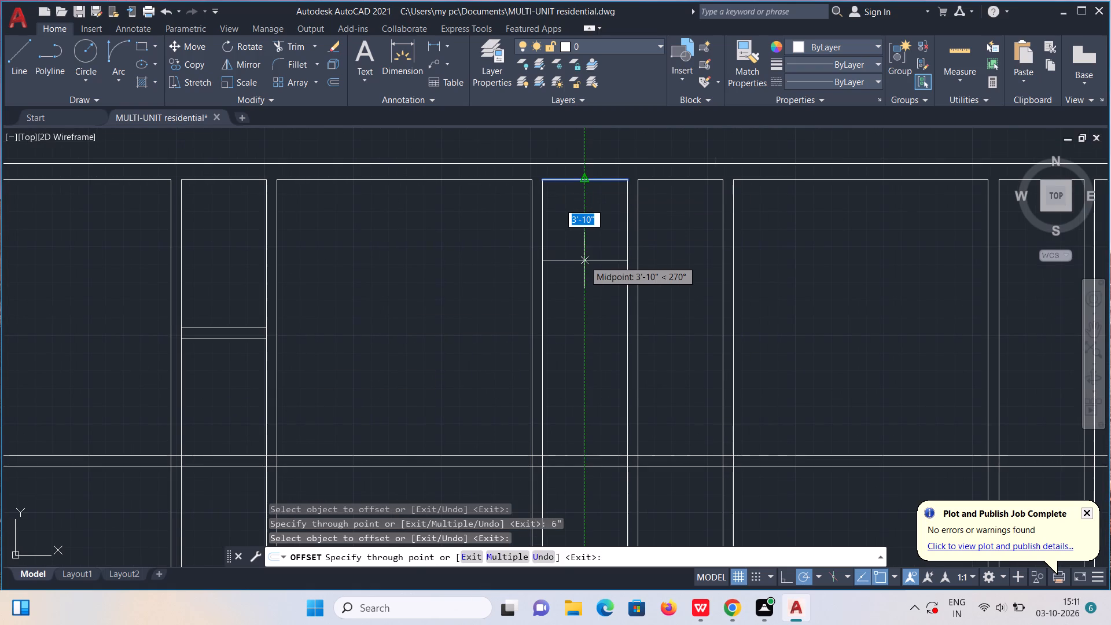
pyautogui.write("7'")
pyautogui.press('Return')
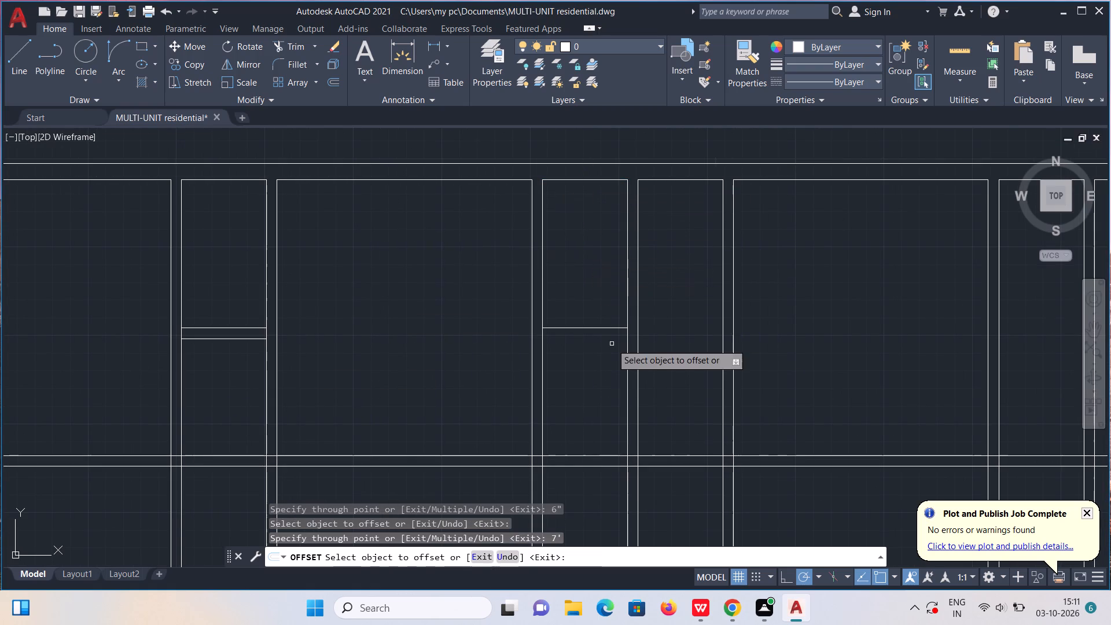
pyautogui.click(597, 328)
pyautogui.press('6')
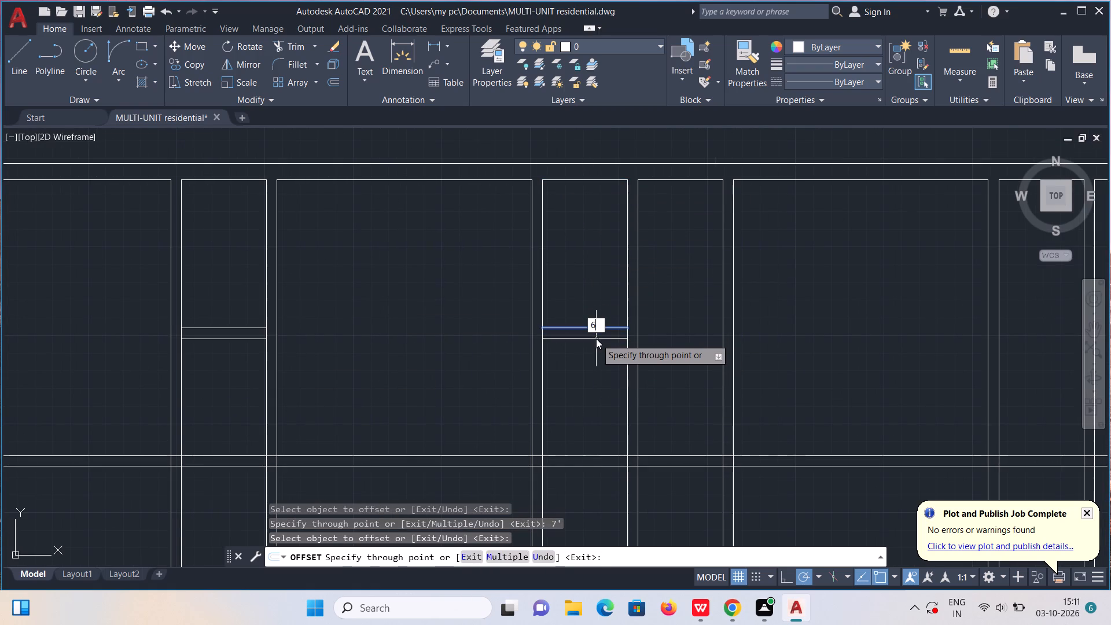
pyautogui.hotkey('shift', '"')
pyautogui.press('Return')
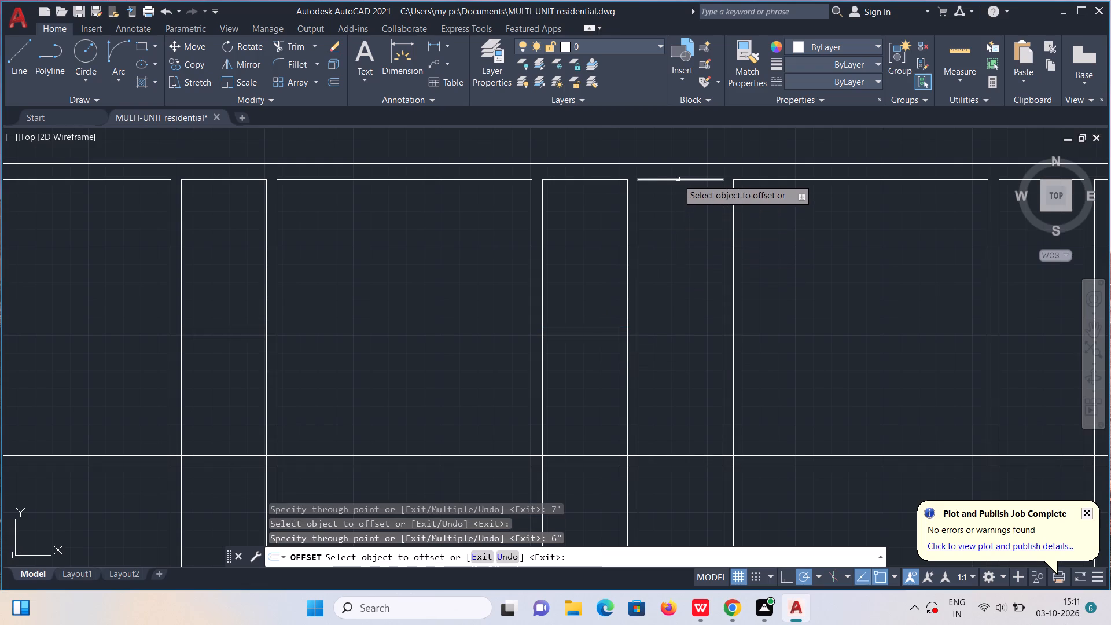
# Between the fourth and fifth vertical partitions, offset the top wall's inner line 7' downward and the resulting line 6" for a cross wall.
pyautogui.click(678, 179)
pyautogui.write("7'")
pyautogui.press('Return')
pyautogui.click(680, 329)
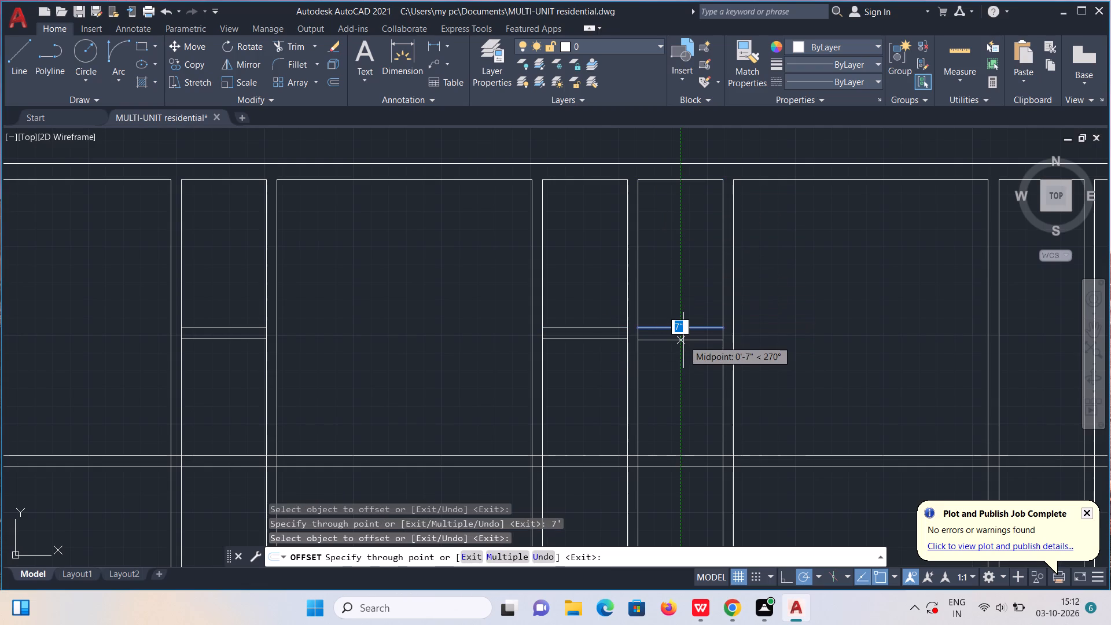
pyautogui.write('6"')
pyautogui.press('Return')
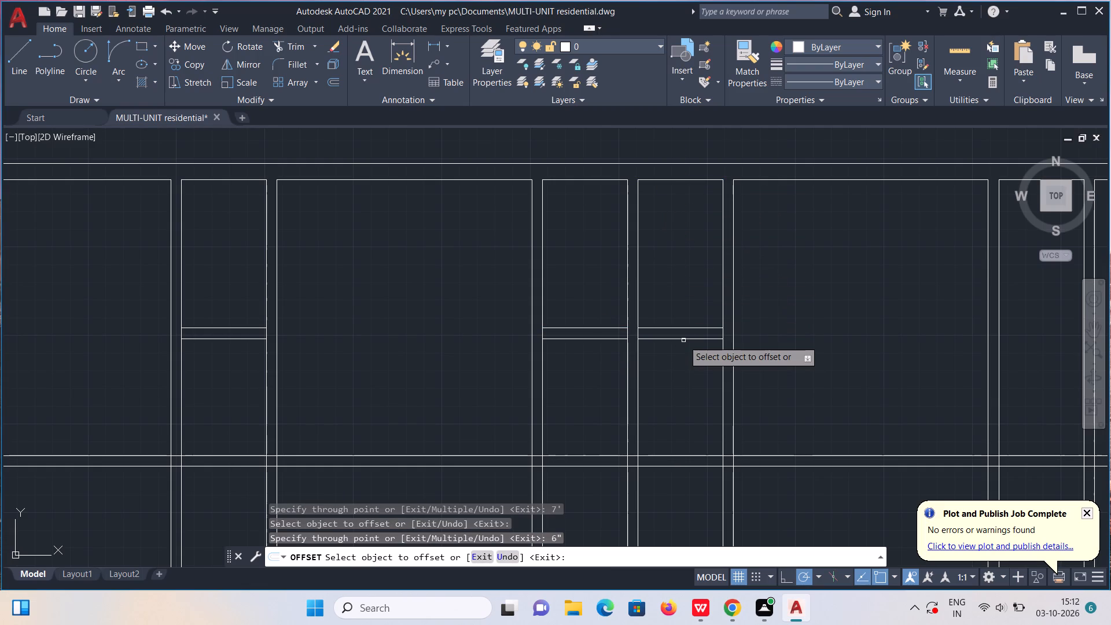
# Between the sixth and seventh vertical partitions, offset the top wall's inner line 7' downward and the resulting line 6" for a cross wall.
pyautogui.scroll(-2, 715, 338)
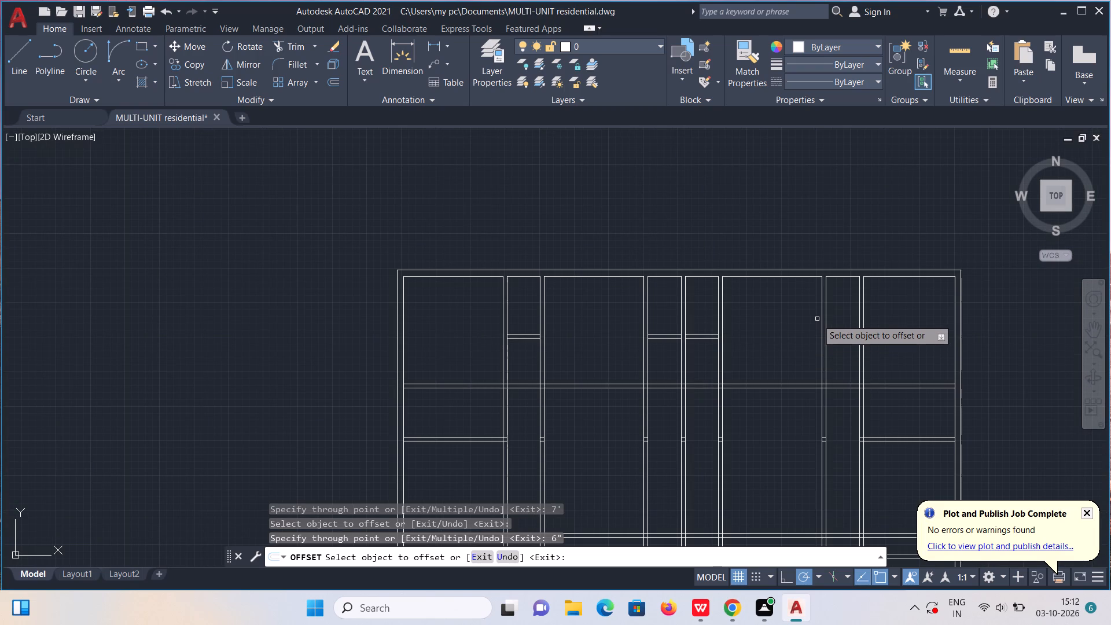
pyautogui.click(841, 276)
pyautogui.write("7'")
pyautogui.press('Return')
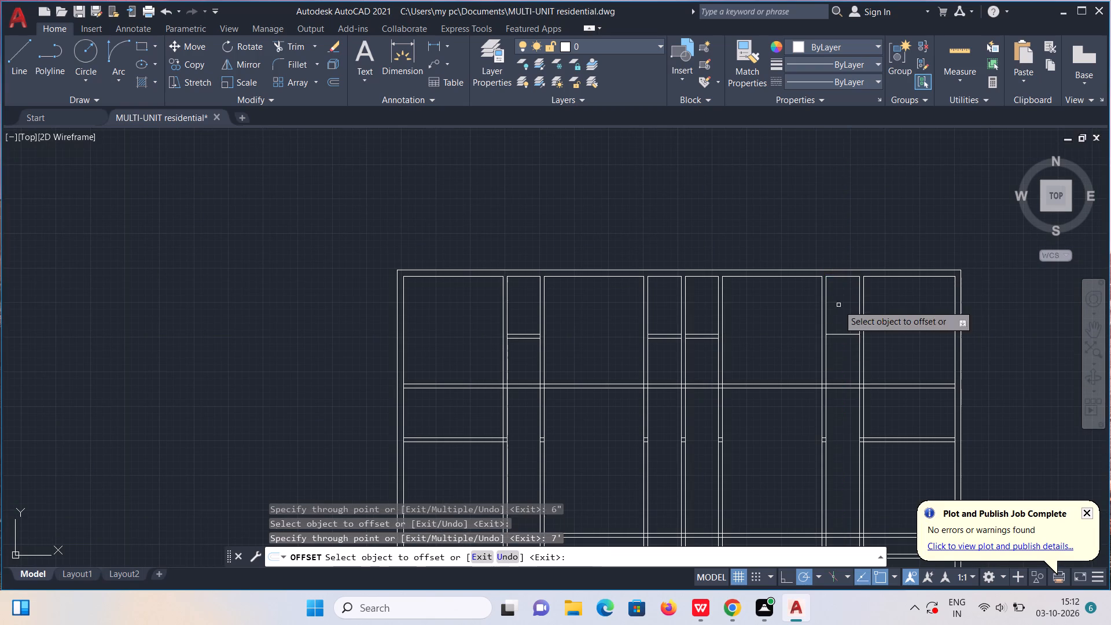
pyautogui.scroll(2, 835, 320)
pyautogui.click(855, 354)
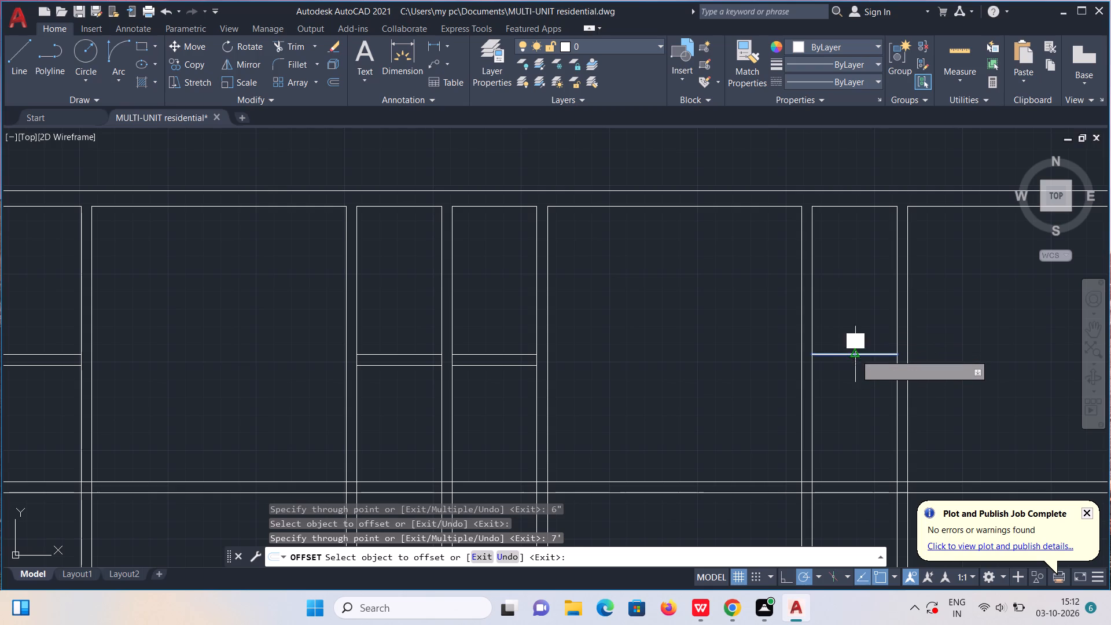
pyautogui.write('6"')
pyautogui.press('Return')
pyautogui.scroll(-2, 856, 363)
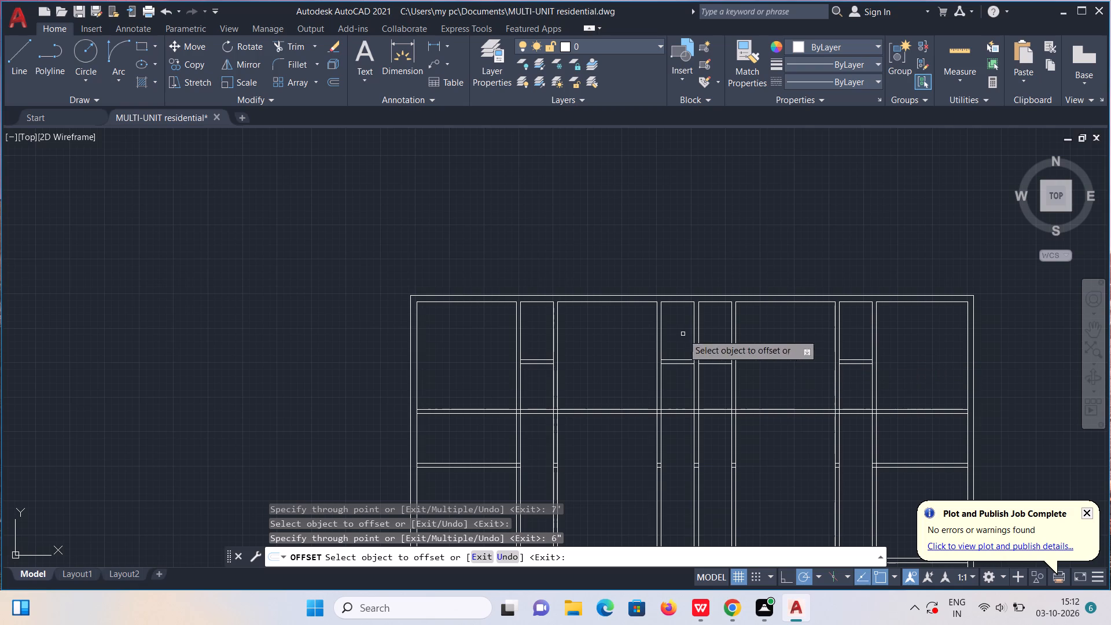
pyautogui.press('Escape')
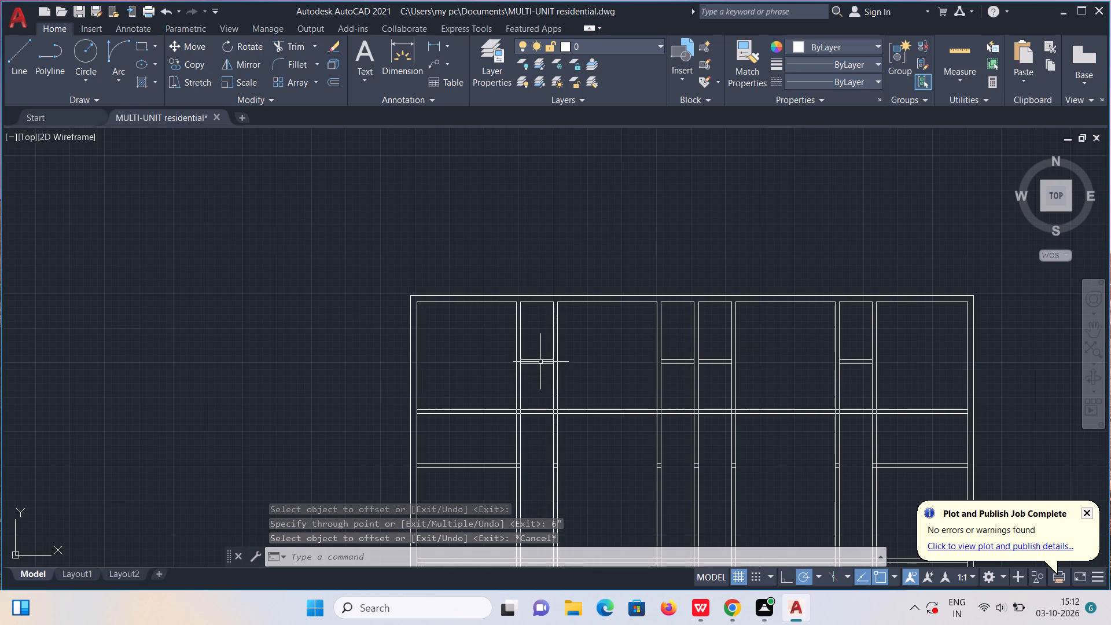
# Draw a short line across the first vertical partition, continuing the adjacent cross wall's upper line to the partition's far face.
pyautogui.scroll(1, 525, 369)
pyautogui.moveTo(525, 369); pyautogui.dragTo(608, 386, button='middle')
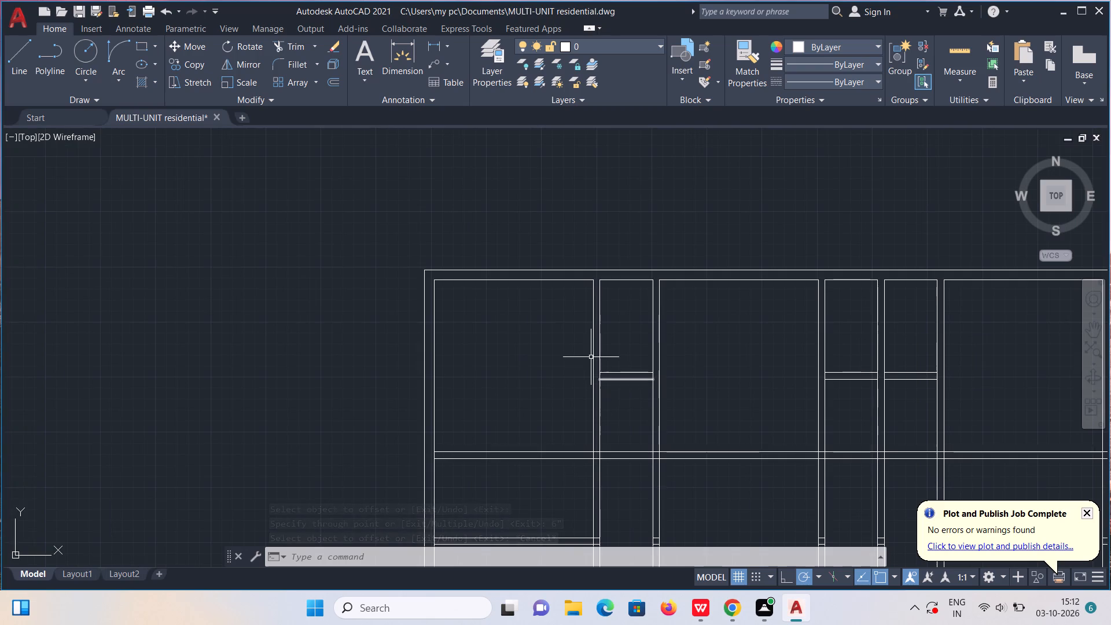
pyautogui.scroll(2, 591, 357)
pyautogui.press('l')
pyautogui.press('Return')
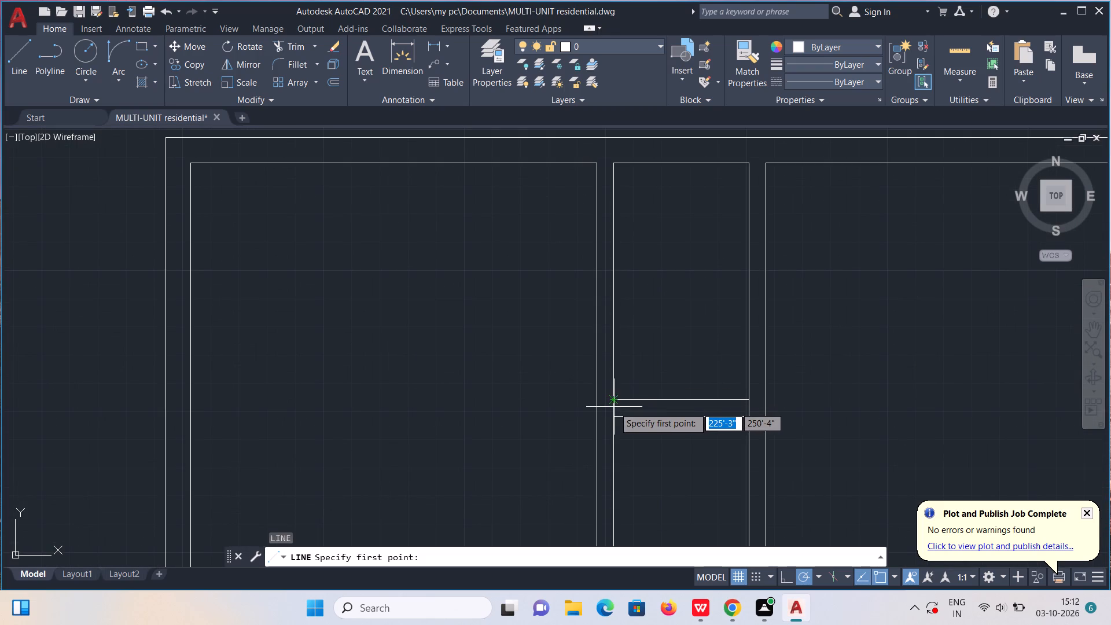
pyautogui.click(615, 397)
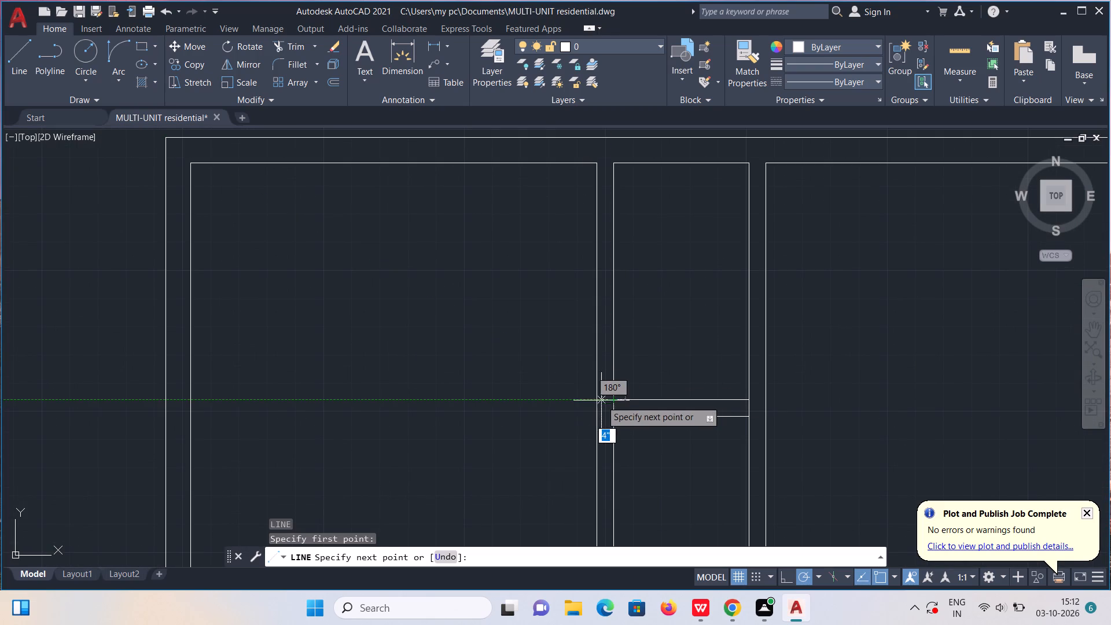
pyautogui.click(596, 402)
pyautogui.press('Escape')
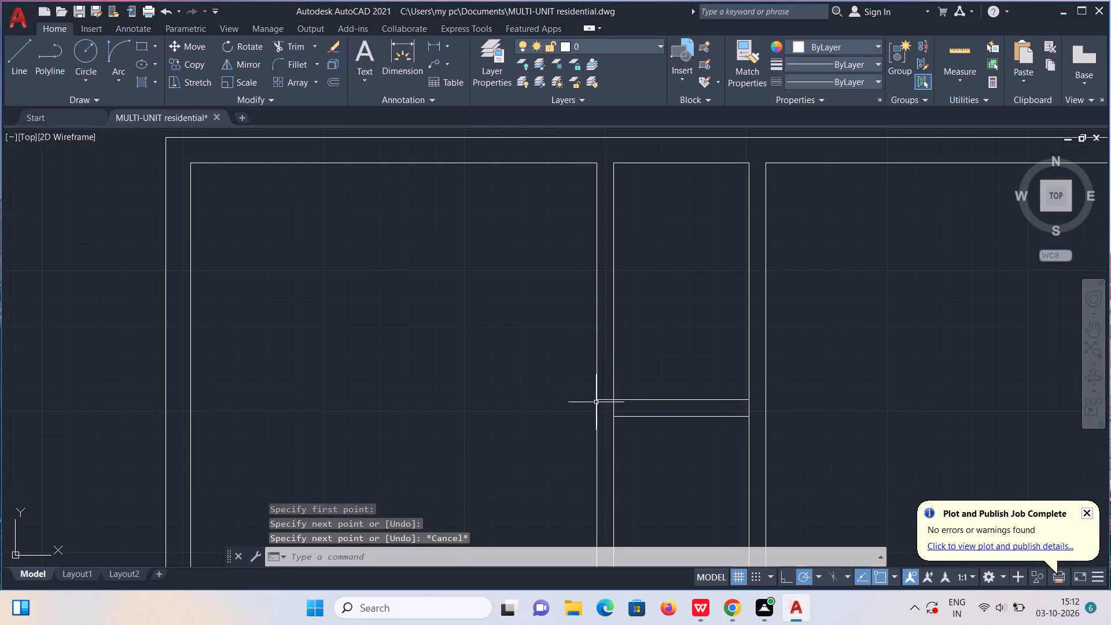
pyautogui.scroll(2, 610, 403)
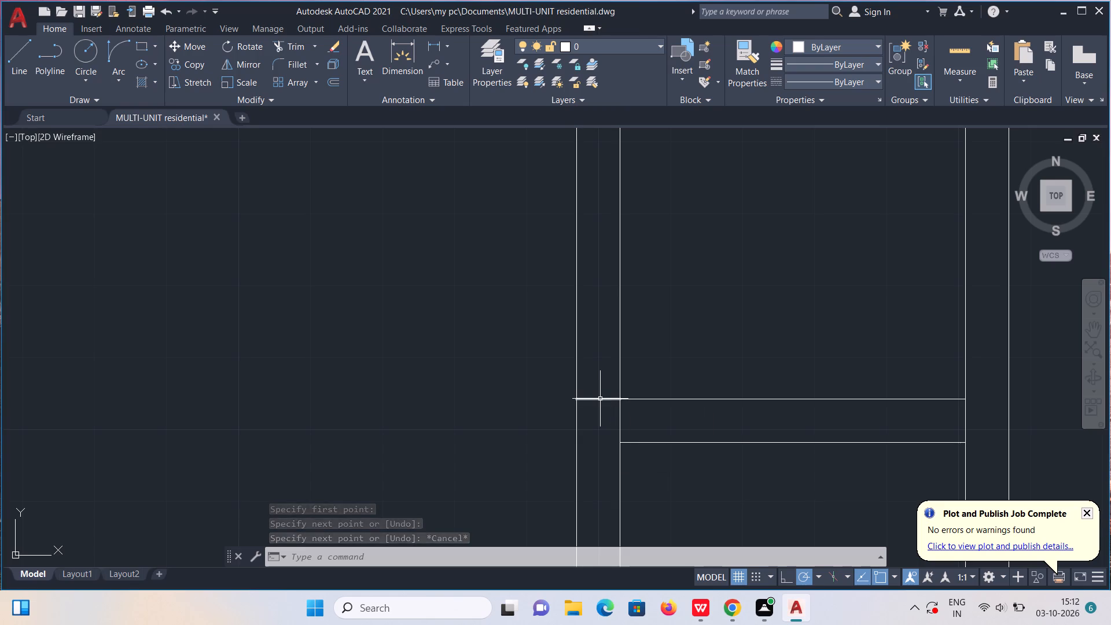
# Copy the short line 2'5" up the first vertical partition and trim the partition between the two lines for a door opening.
pyautogui.click(600, 399)
pyautogui.write('co')
pyautogui.press('Return')
pyautogui.click(600, 399)
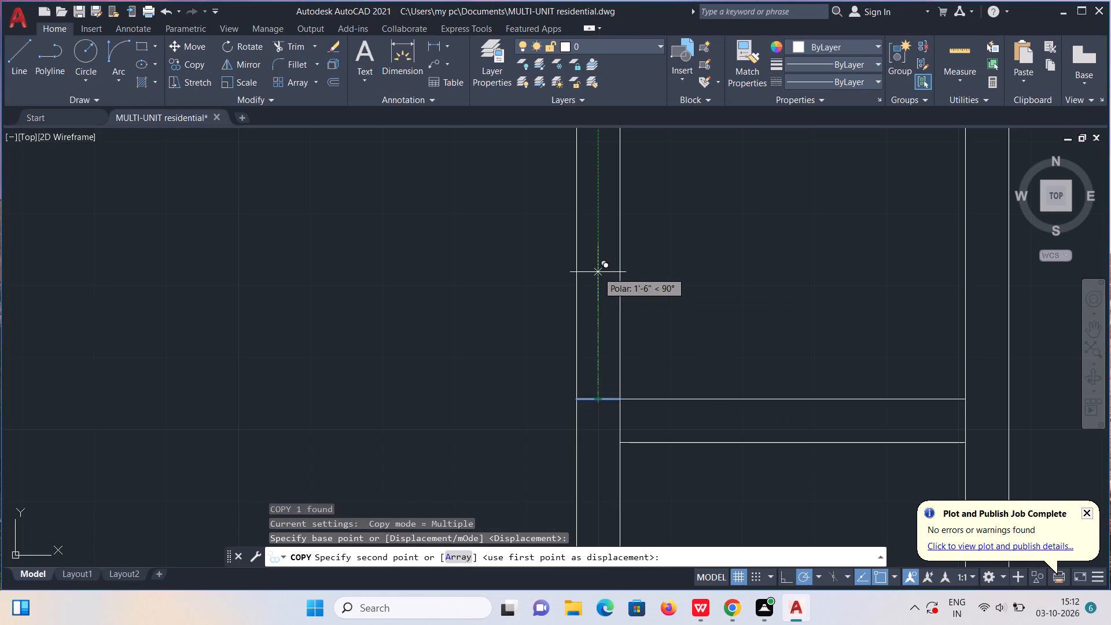
pyautogui.write('2\'5"')
pyautogui.press('Return')
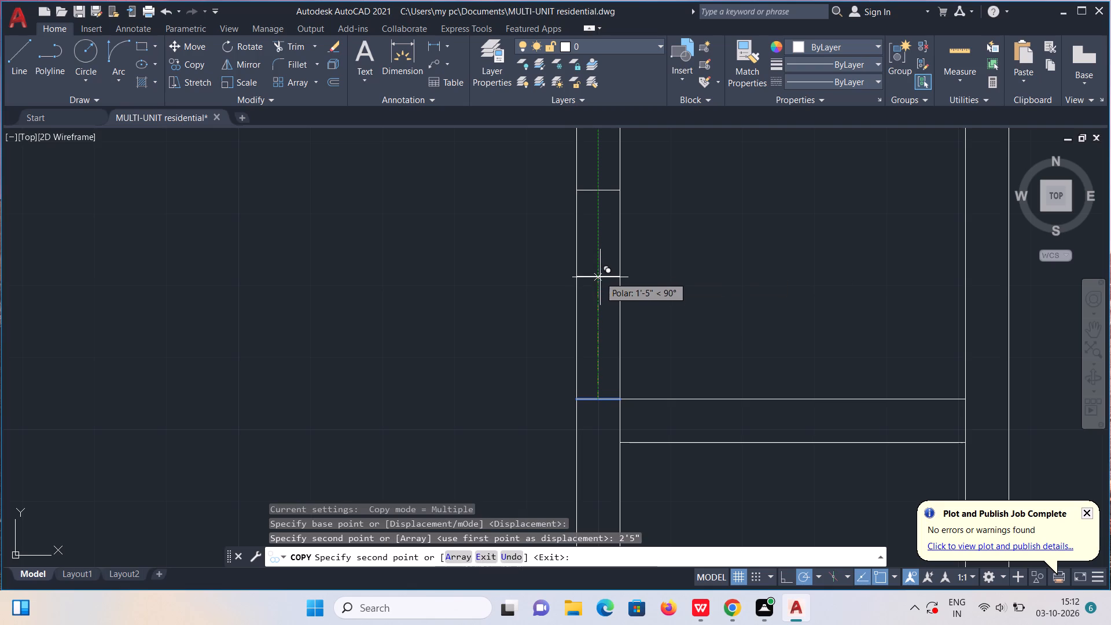
pyautogui.click(301, 50)
pyautogui.moveTo(539, 317); pyautogui.dragTo(645, 312)
pyautogui.press('Escape')
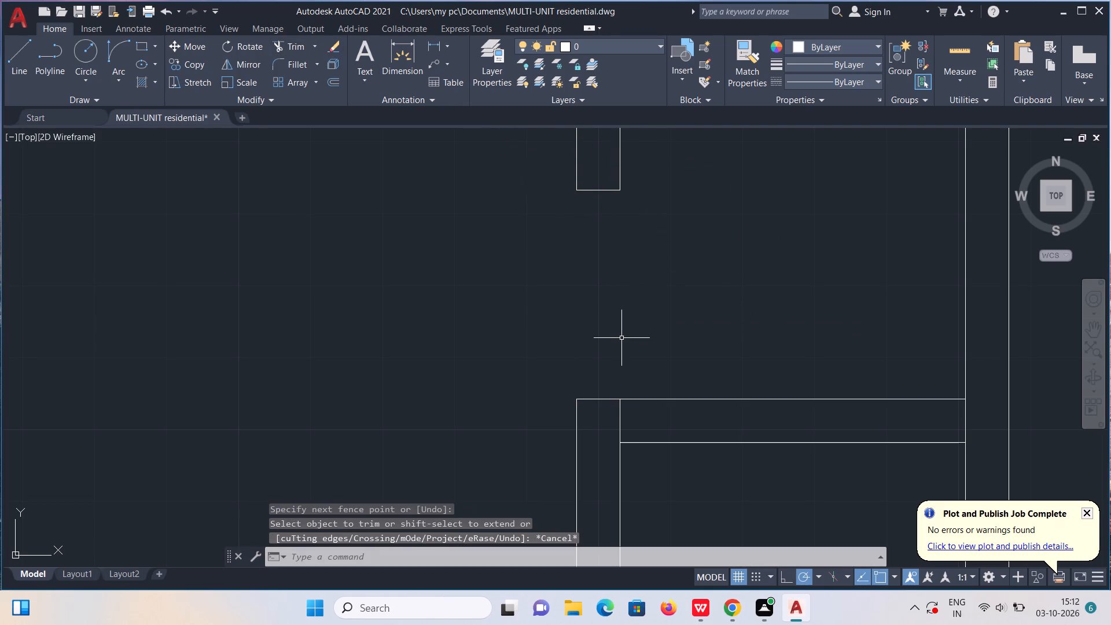
# Draw the door in the 2'5" opening: 2" up from the lower jamb's midpoint, 2'5" right, and diagonally to the upper jamb's right corner.
pyautogui.press('l')
pyautogui.press('Return')
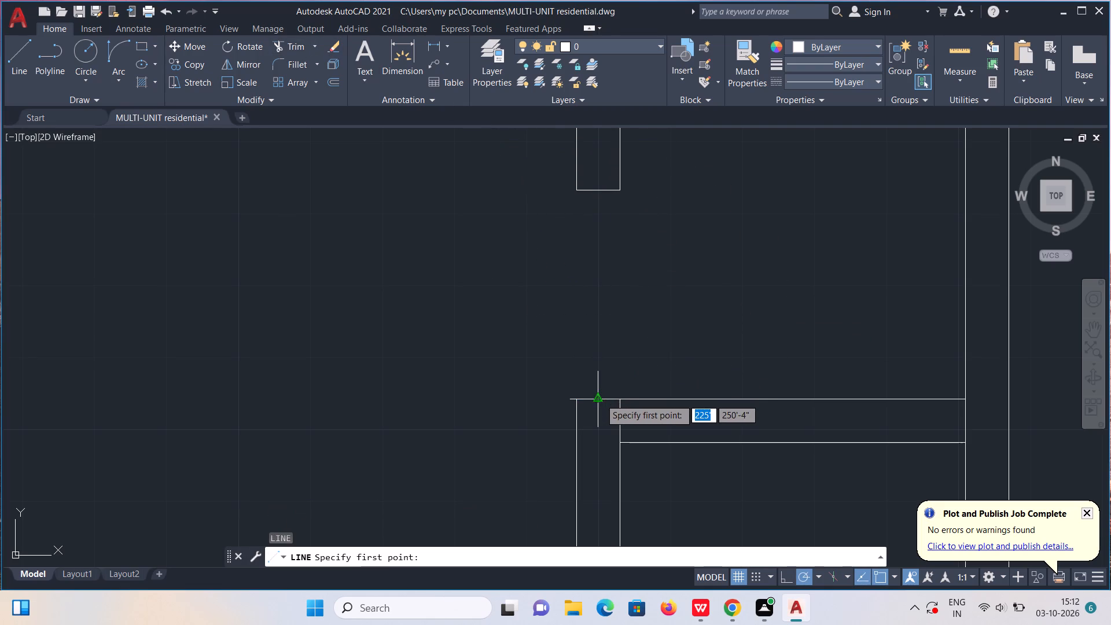
pyautogui.click(600, 399)
pyautogui.write('2"')
pyautogui.press('Return')
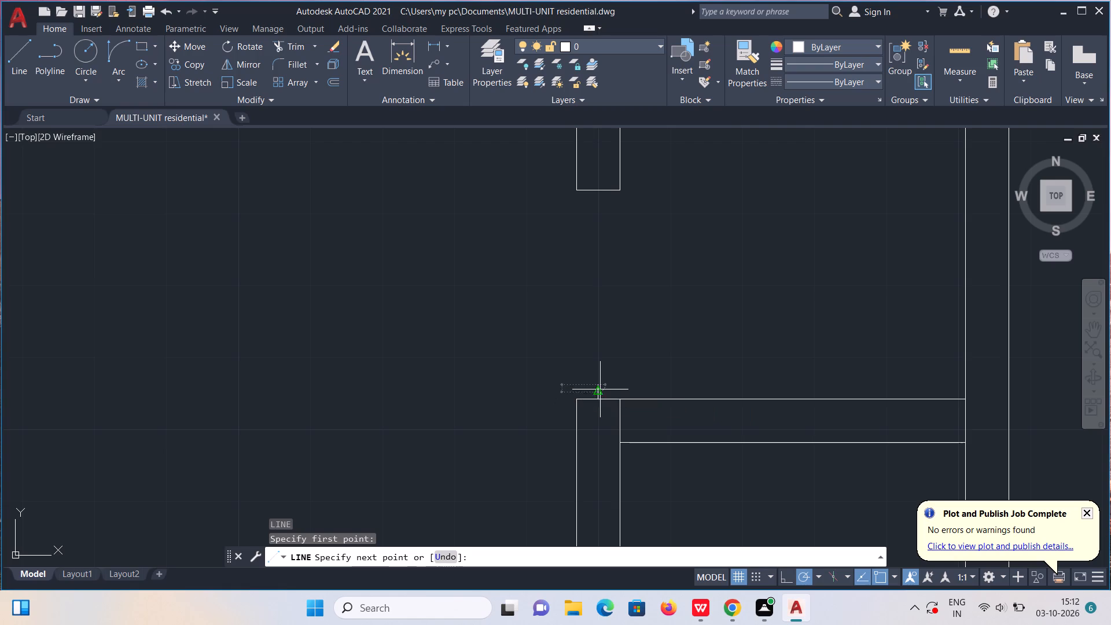
pyautogui.write('2\'5"')
pyautogui.press('Return')
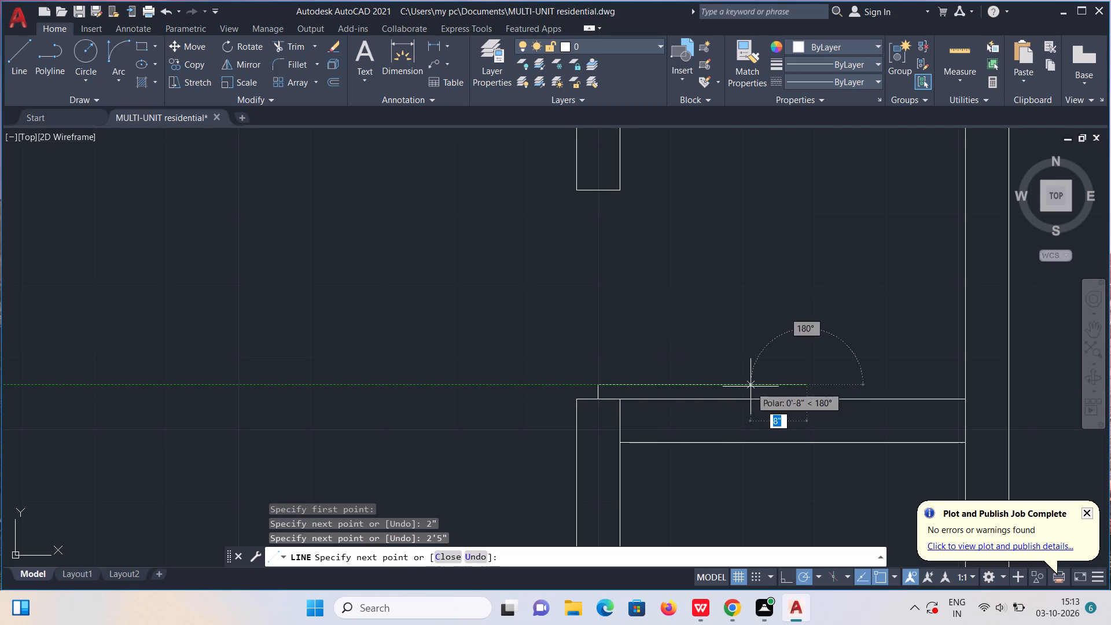
pyautogui.click(619, 190)
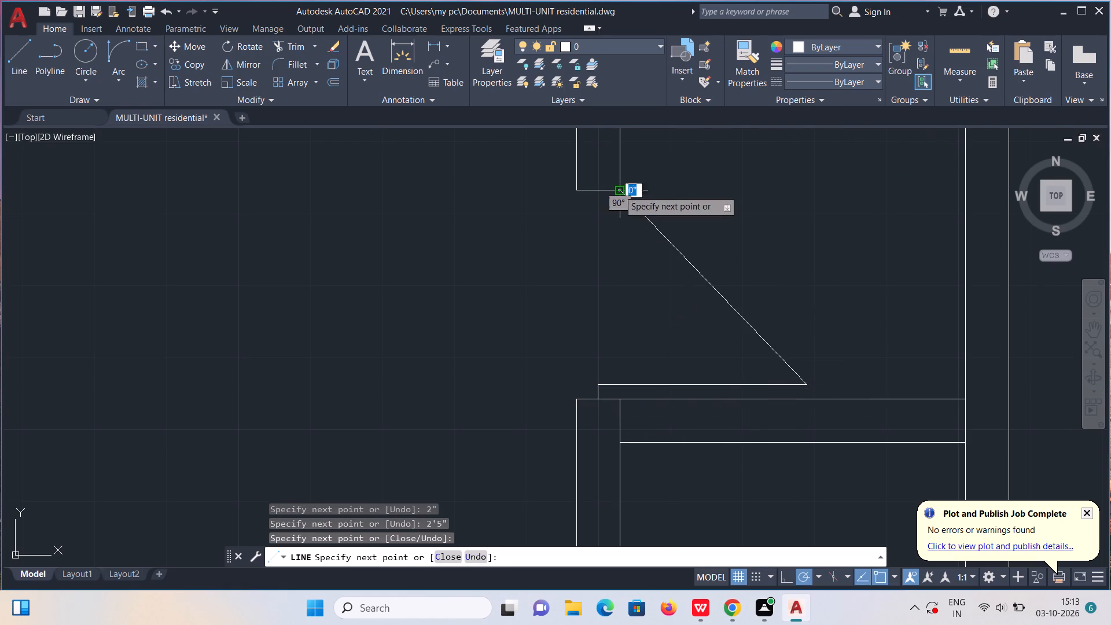
pyautogui.scroll(-3, 620, 190)
pyautogui.press('Escape')
# Trim the wall lines where the cross wall below the diagonal door meets the first and second vertical partitions.
pyautogui.moveTo(642, 256); pyautogui.dragTo(693, 351, button='middle')
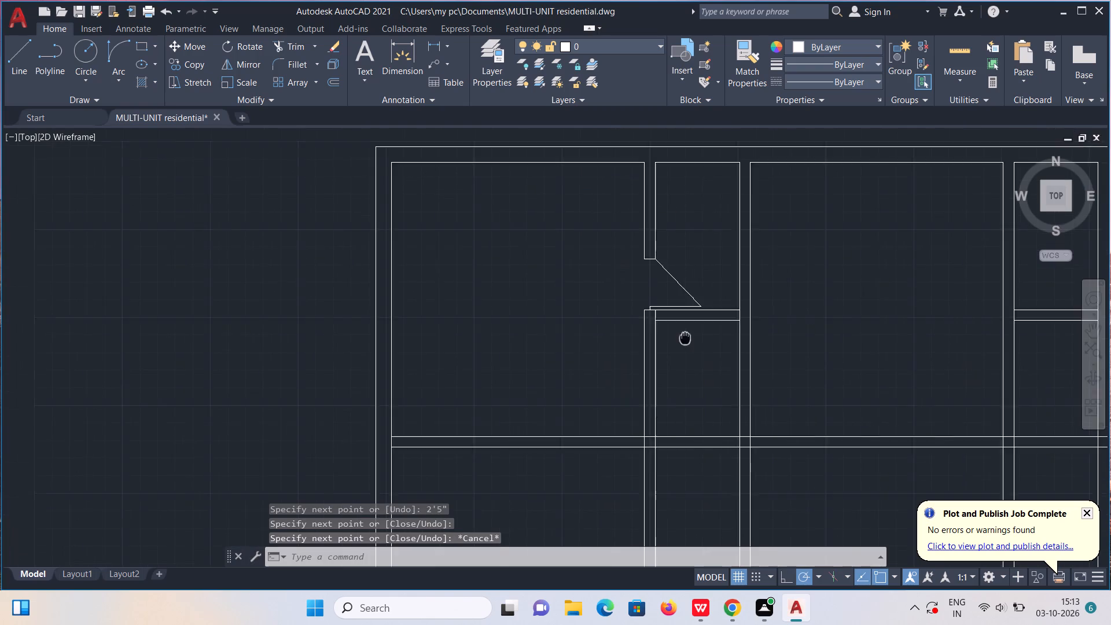
pyautogui.moveTo(693, 351); pyautogui.dragTo(681, 350, button='middle')
pyautogui.scroll(1, 633, 305)
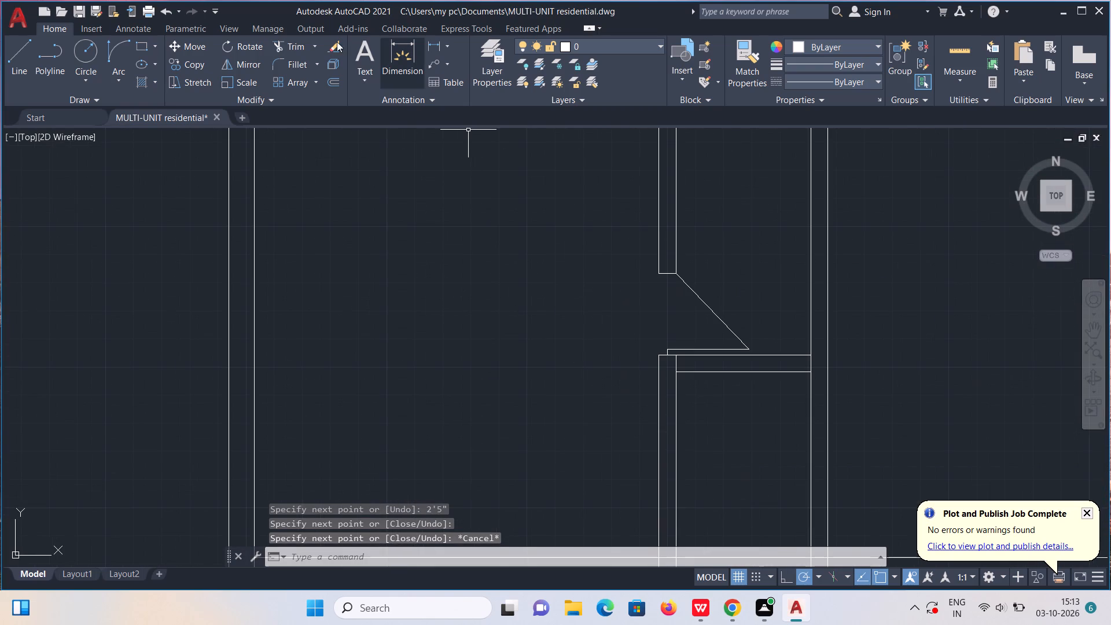
pyautogui.click(293, 45)
pyautogui.scroll(2, 650, 361)
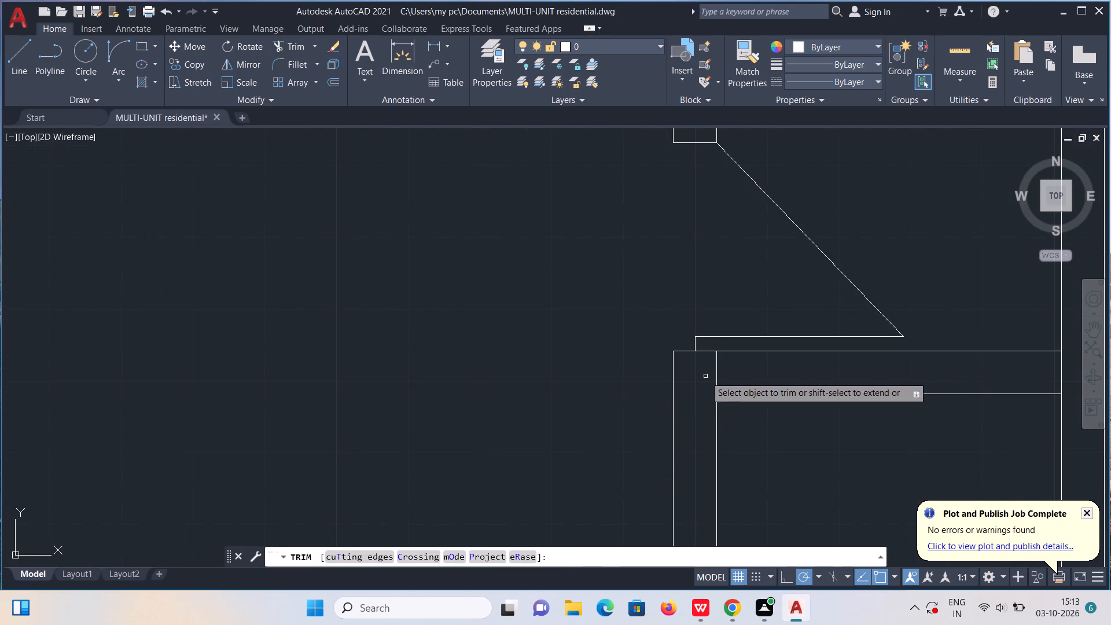
pyautogui.moveTo(718, 374); pyautogui.dragTo(735, 374)
pyautogui.scroll(-2, 735, 374)
pyautogui.scroll(1, 869, 382)
pyautogui.moveTo(866, 369); pyautogui.dragTo(845, 373)
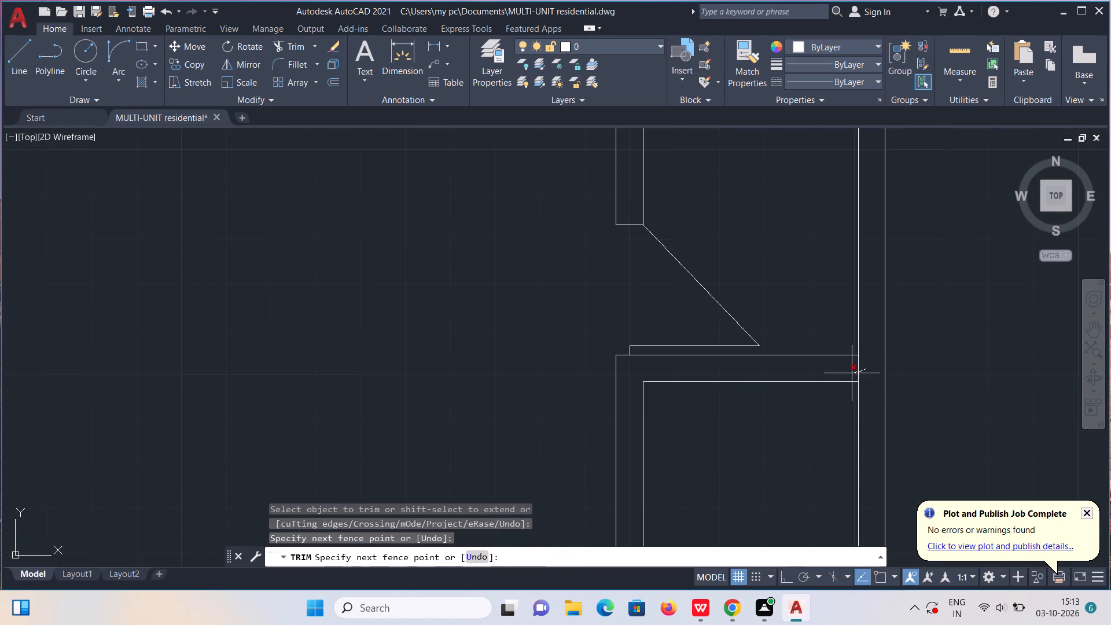
pyautogui.moveTo(845, 373); pyautogui.dragTo(839, 373)
# Trim the overlapping lines where the upper horizontal partition crosses the first and second vertical partitions, leaving open wall junctions.
pyautogui.scroll(-2, 837, 363)
pyautogui.moveTo(792, 451); pyautogui.dragTo(790, 355, button='middle')
pyautogui.scroll(2, 778, 377)
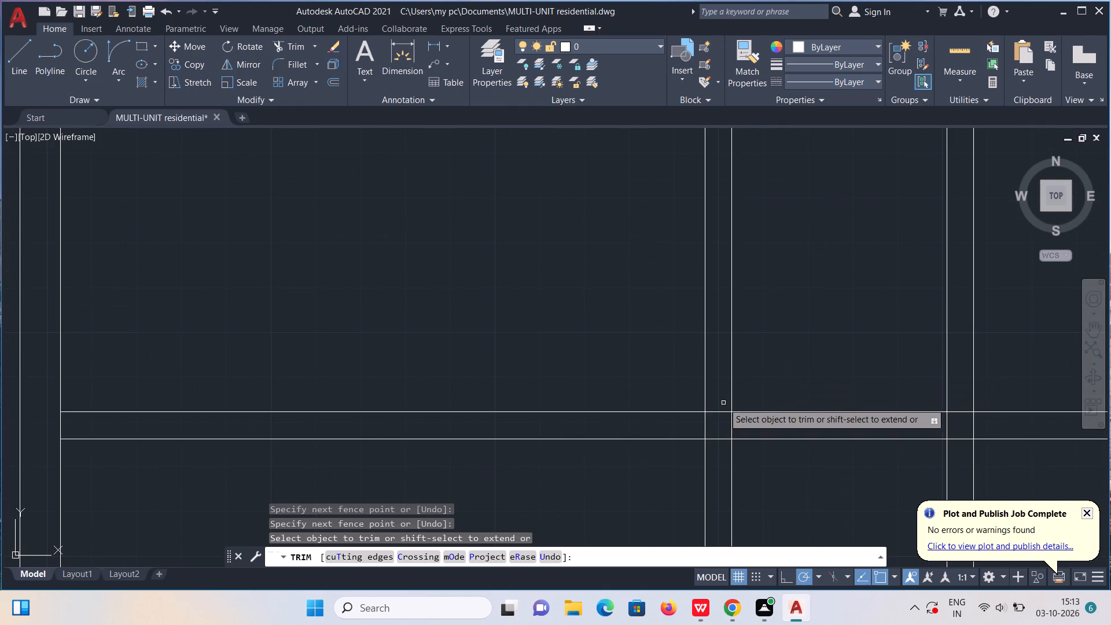
pyautogui.moveTo(719, 398); pyautogui.dragTo(724, 454)
pyautogui.moveTo(698, 427); pyautogui.dragTo(755, 425)
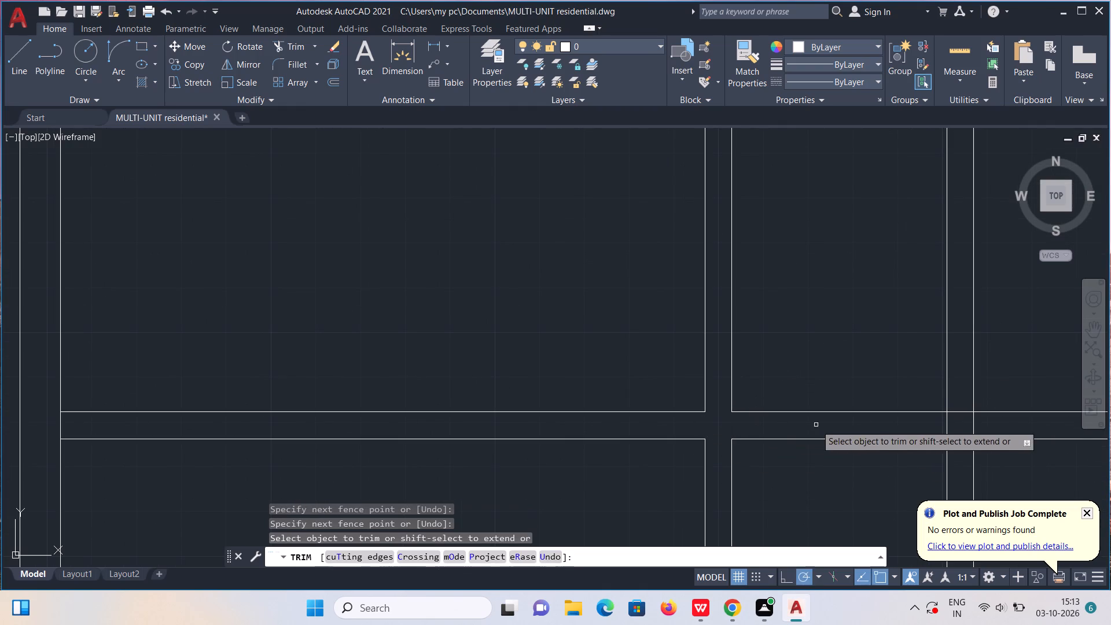
pyautogui.moveTo(930, 420); pyautogui.dragTo(997, 438)
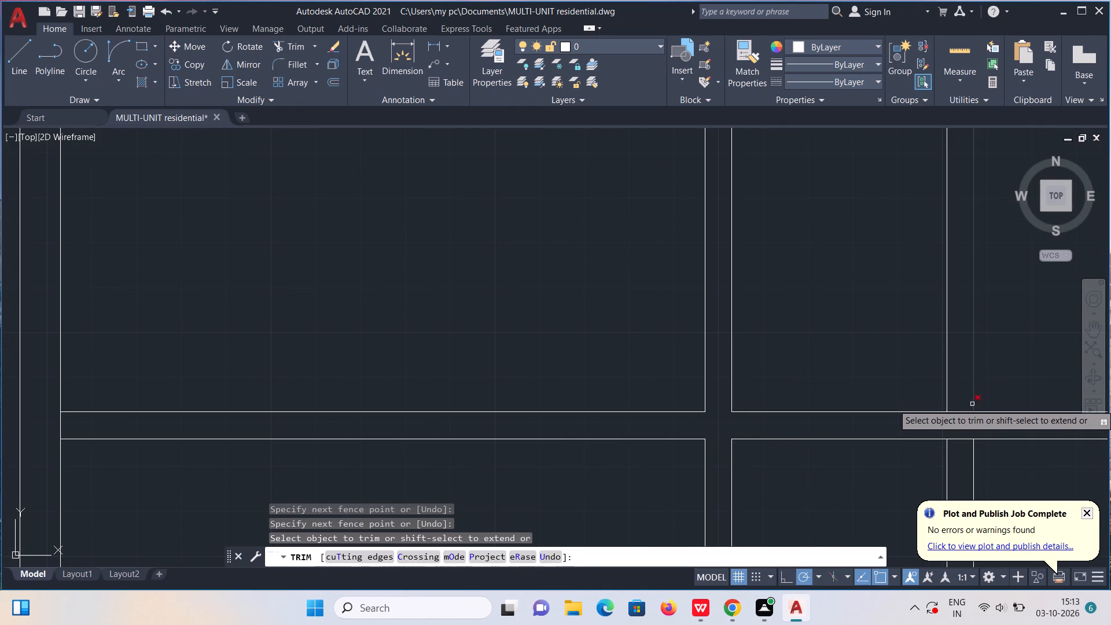
pyautogui.moveTo(959, 396); pyautogui.dragTo(959, 468)
pyautogui.scroll(-2, 954, 448)
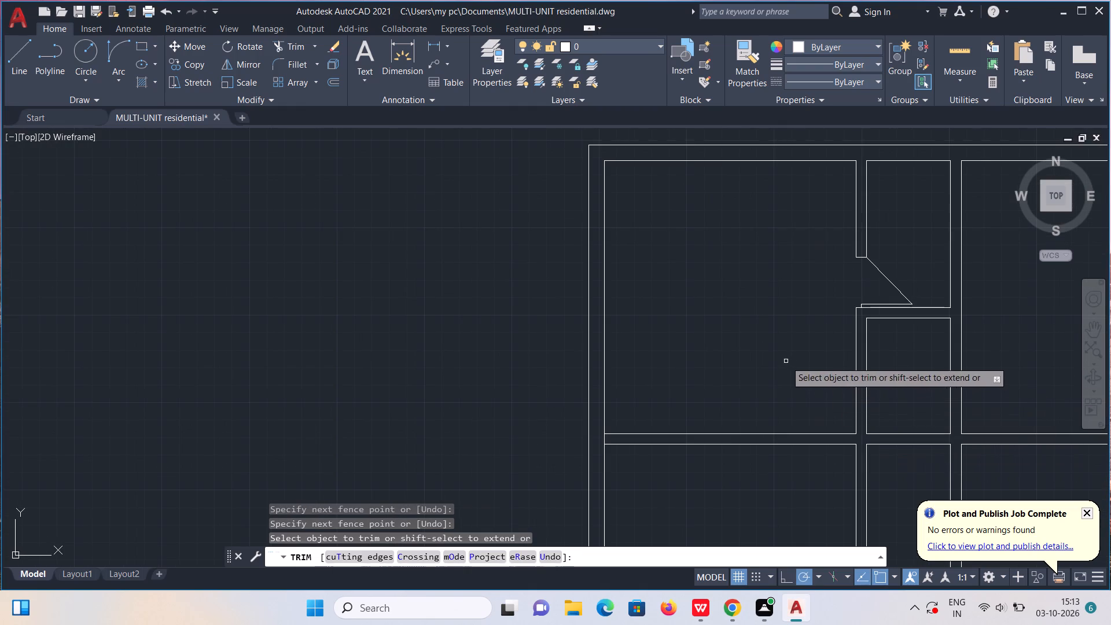
pyautogui.press('Escape')
# Draw a short line across the first vertical partition, level with the upper line of the horizontal partition.
pyautogui.scroll(1, 775, 372)
pyautogui.moveTo(758, 372); pyautogui.dragTo(627, 368, button='middle')
pyautogui.press('Escape')
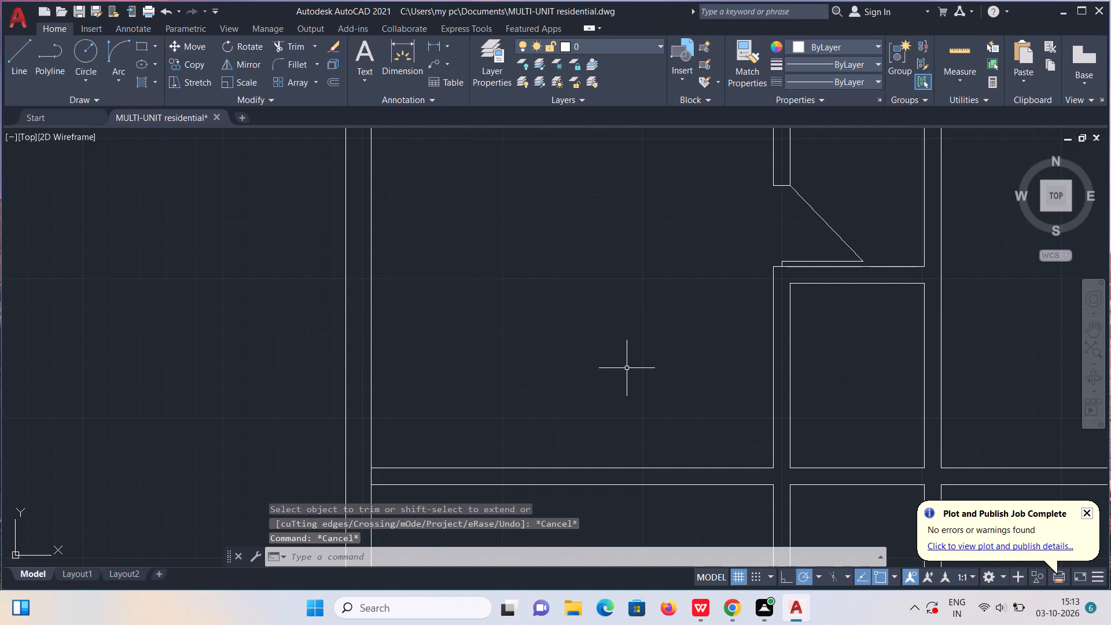
pyautogui.press('l')
pyautogui.press('Return')
pyautogui.scroll(2, 718, 468)
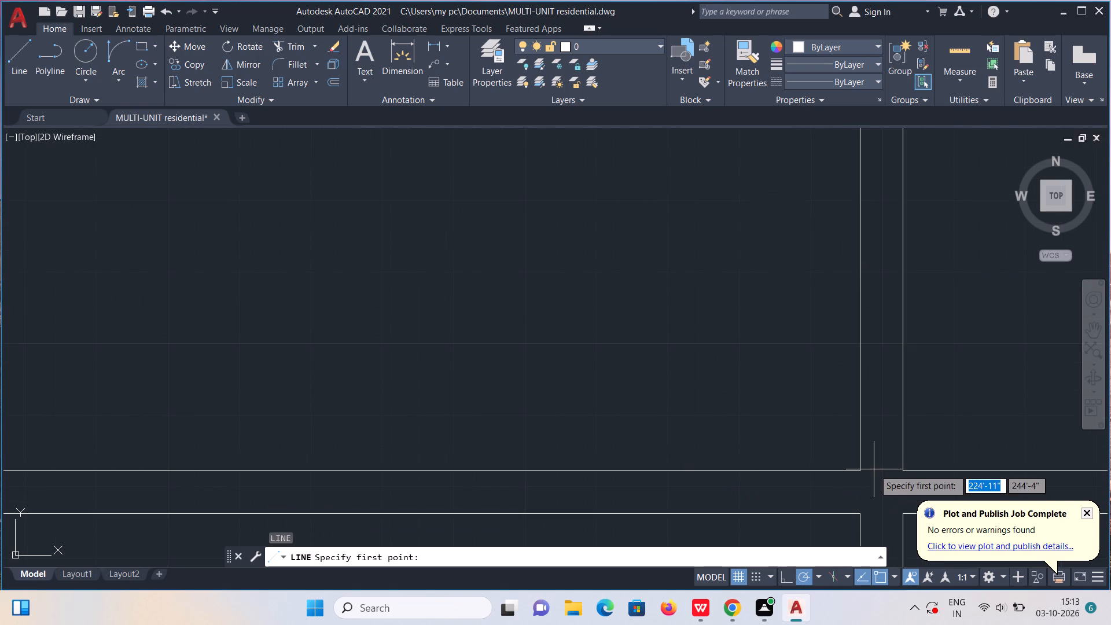
pyautogui.click(855, 473)
pyautogui.click(908, 470)
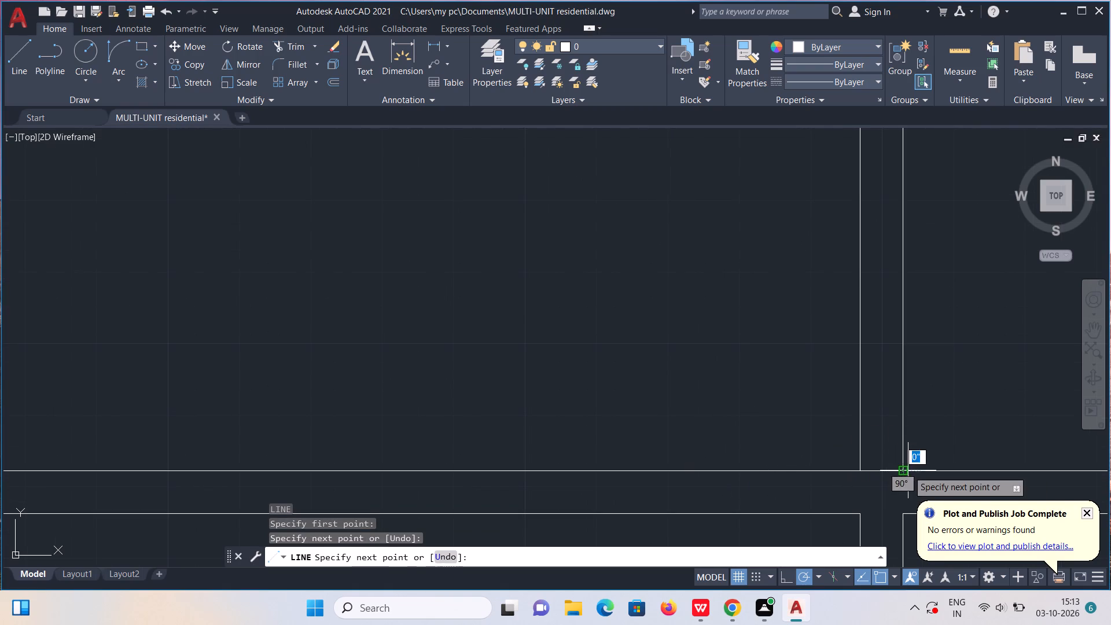
pyautogui.press('Escape')
# Copy that short line 3' up the first vertical partition and trim the partition between the two lines for a second door opening.
pyautogui.click(876, 473)
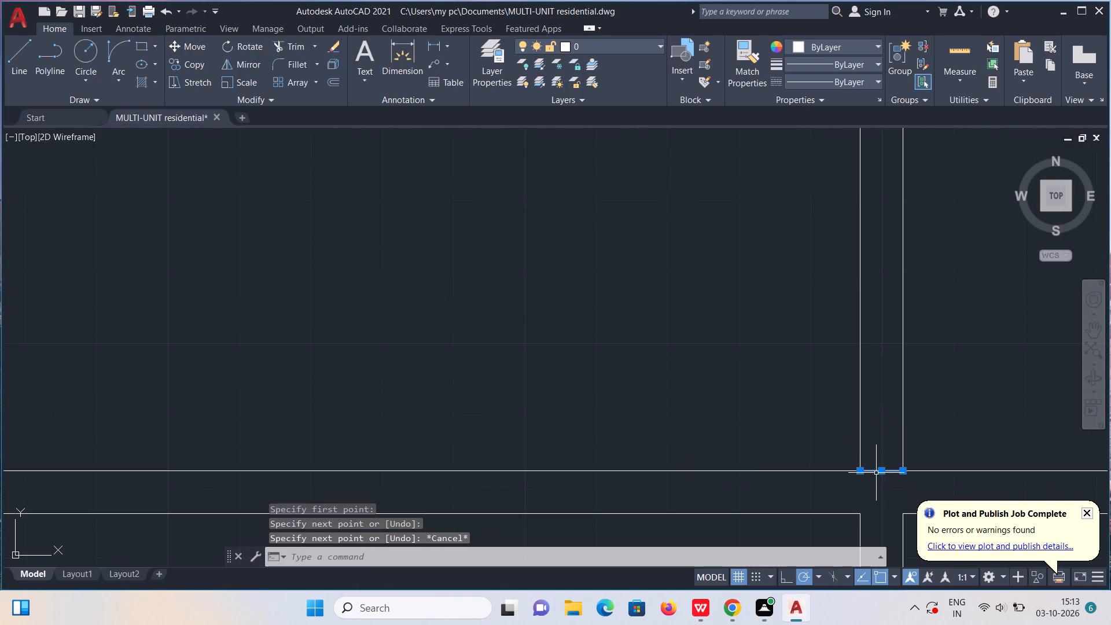
pyautogui.write('co')
pyautogui.press('Return')
pyautogui.click(874, 475)
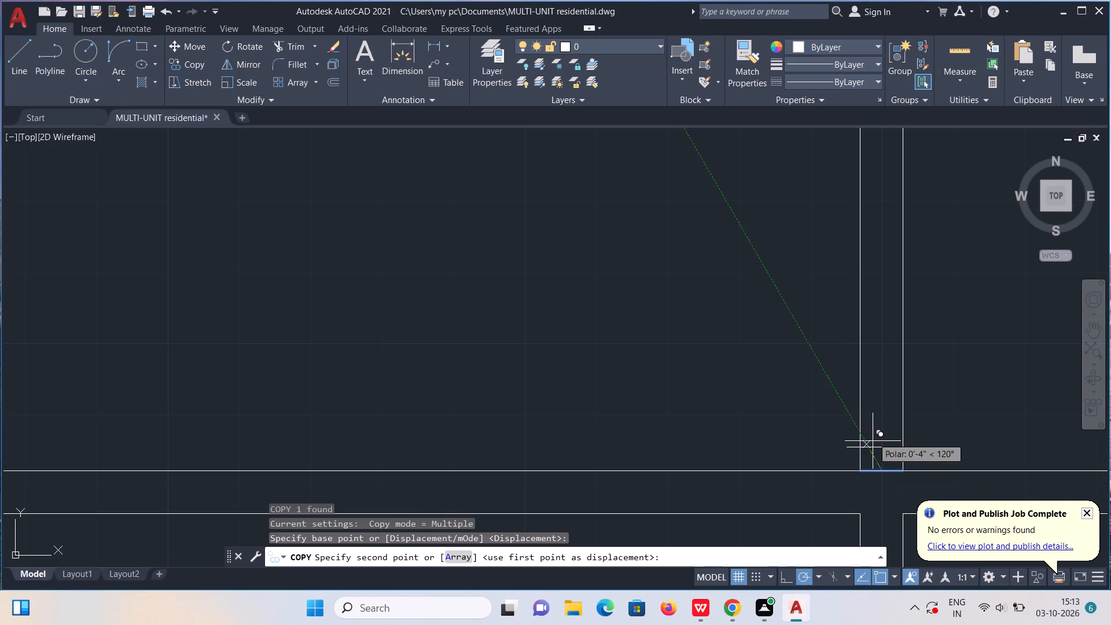
pyautogui.write("3'")
pyautogui.press('Return')
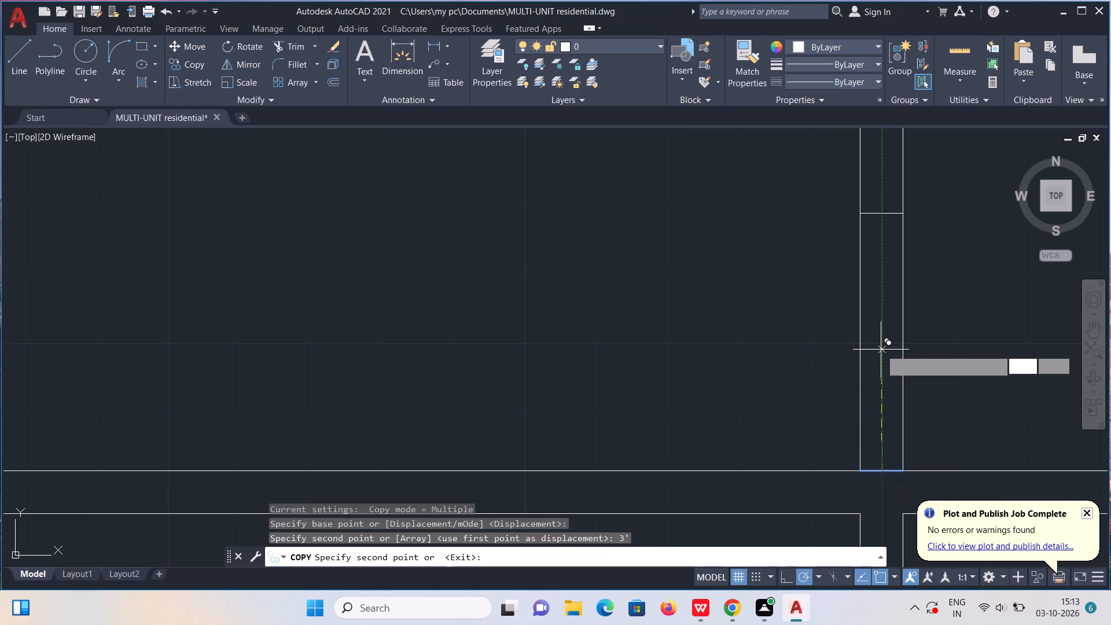
pyautogui.click(294, 43)
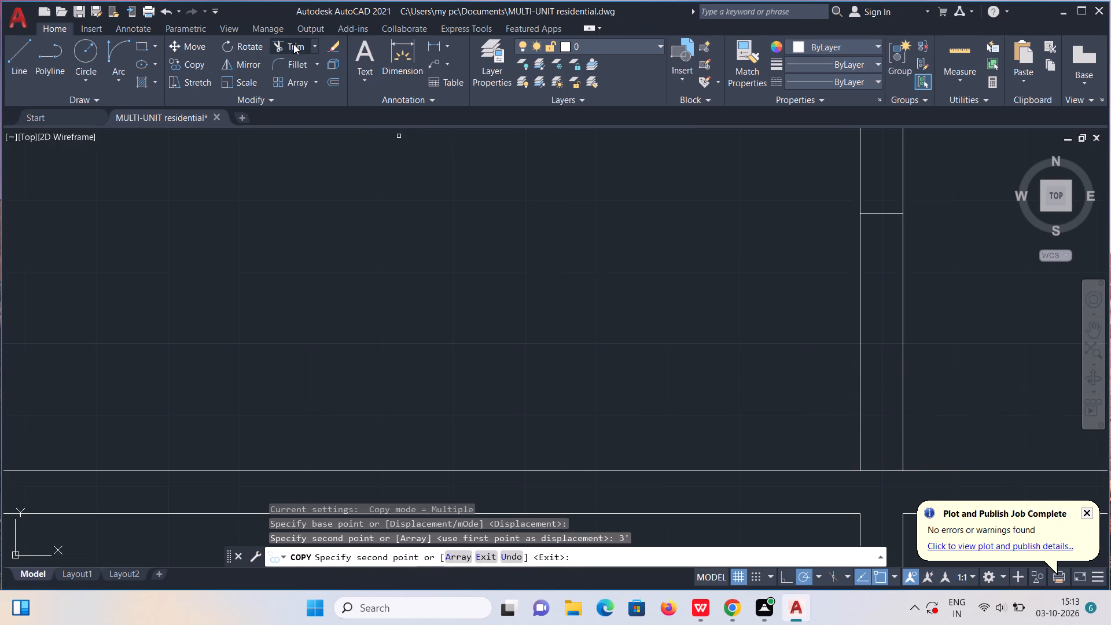
pyautogui.moveTo(713, 376); pyautogui.dragTo(957, 351)
pyautogui.scroll(-2, 955, 351)
pyautogui.press('Escape')
# Draw the second door's leaf from the middle of the opening's lower edge, 2" up and 3' to the left.
pyautogui.moveTo(747, 405); pyautogui.dragTo(851, 404, button='middle')
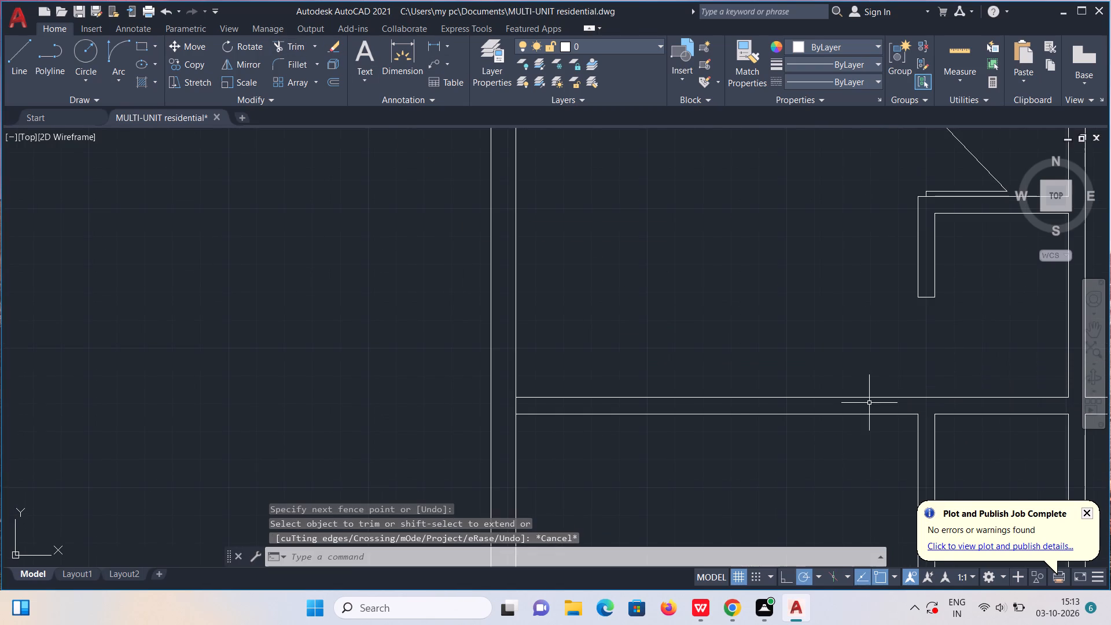
pyautogui.moveTo(851, 404); pyautogui.dragTo(573, 377, button='middle')
pyautogui.scroll(2, 760, 368)
pyautogui.press('l')
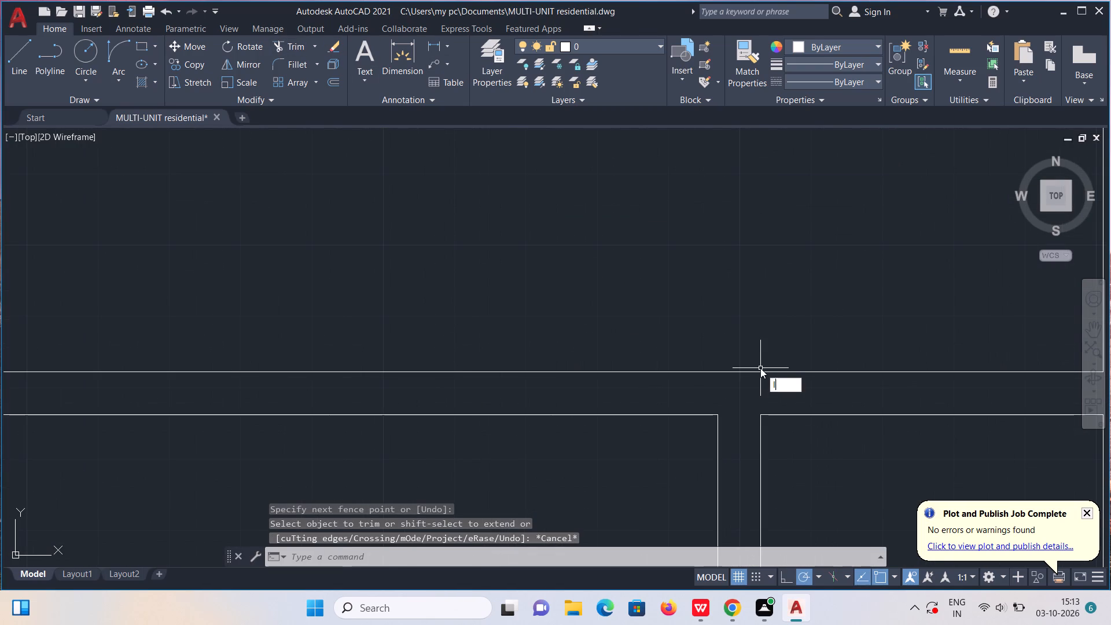
pyautogui.press('Return')
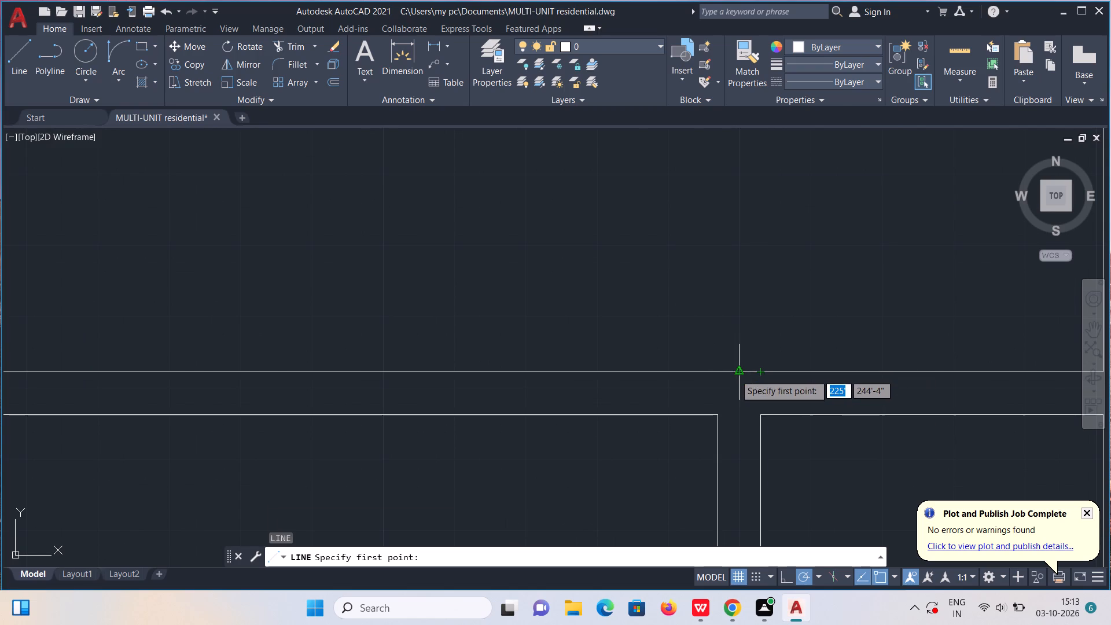
pyautogui.click(735, 374)
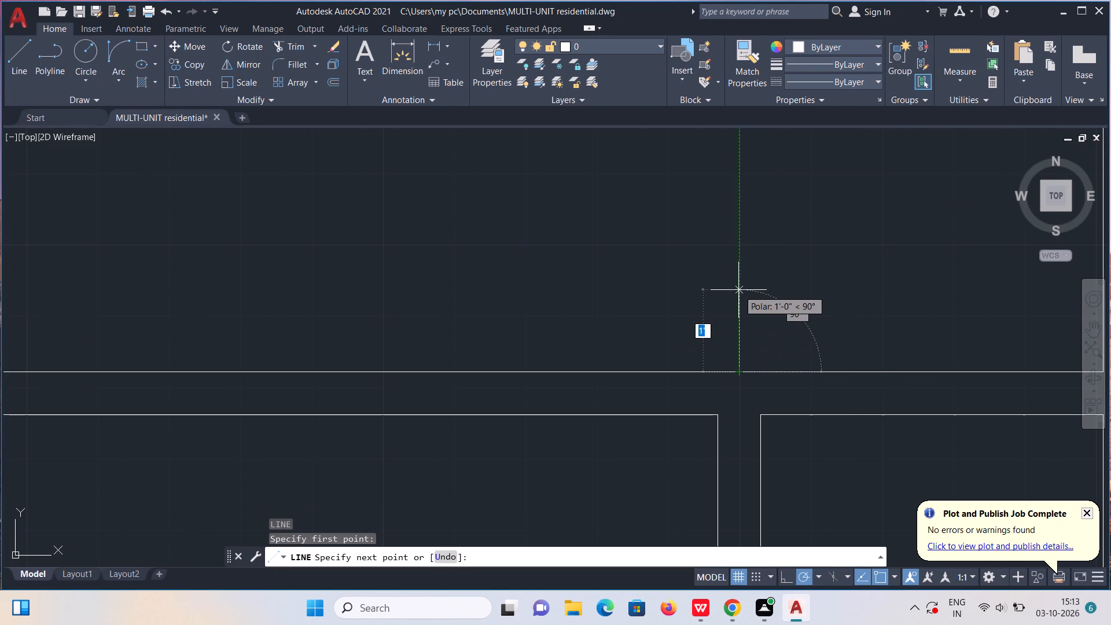
pyautogui.press('2')
pyautogui.hotkey('shift', '"')
pyautogui.press('Return')
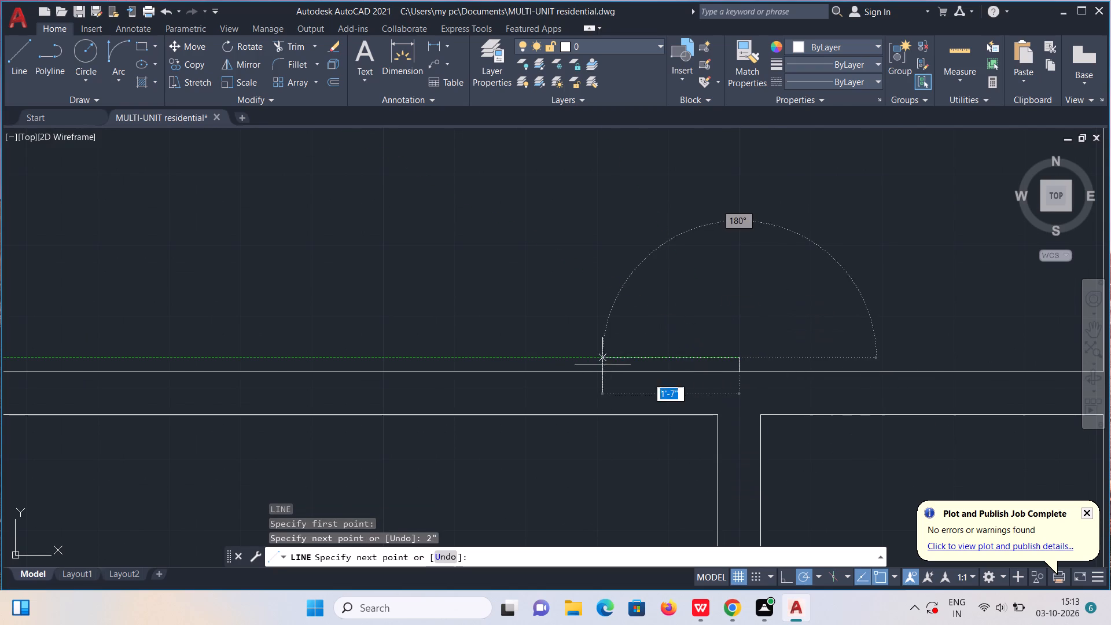
pyautogui.write("3'")
pyautogui.press('Return')
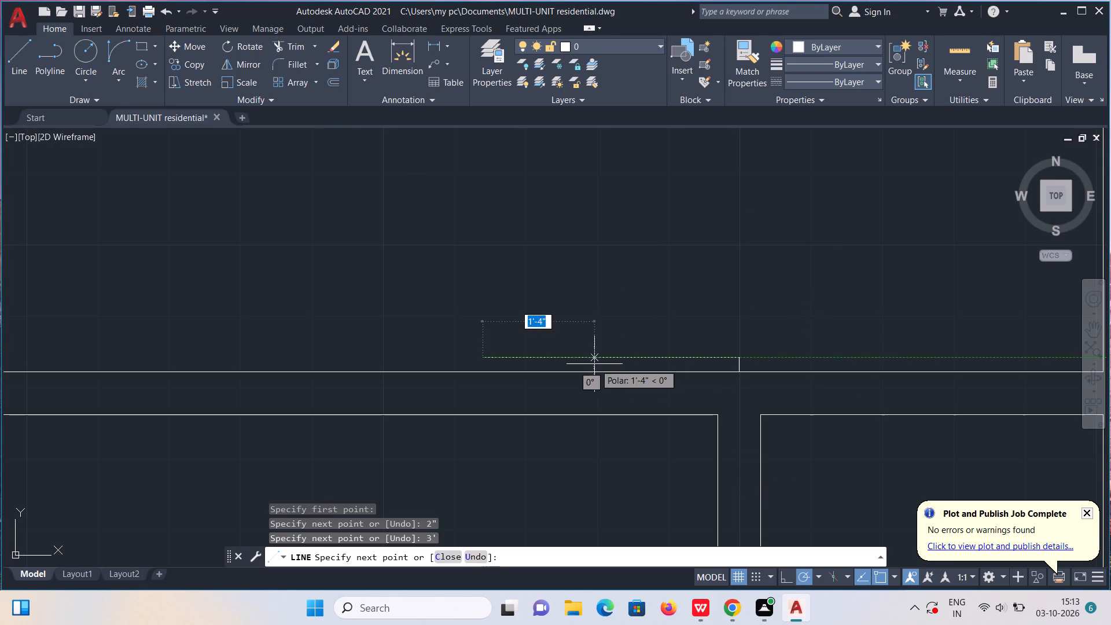
# Draw the door swing arc from the 3' leaf's free end to the upper jamb's left corner, starting tangent vertically upward.
pyautogui.scroll(-2, 595, 362)
pyautogui.moveTo(609, 319); pyautogui.dragTo(566, 362, button='middle')
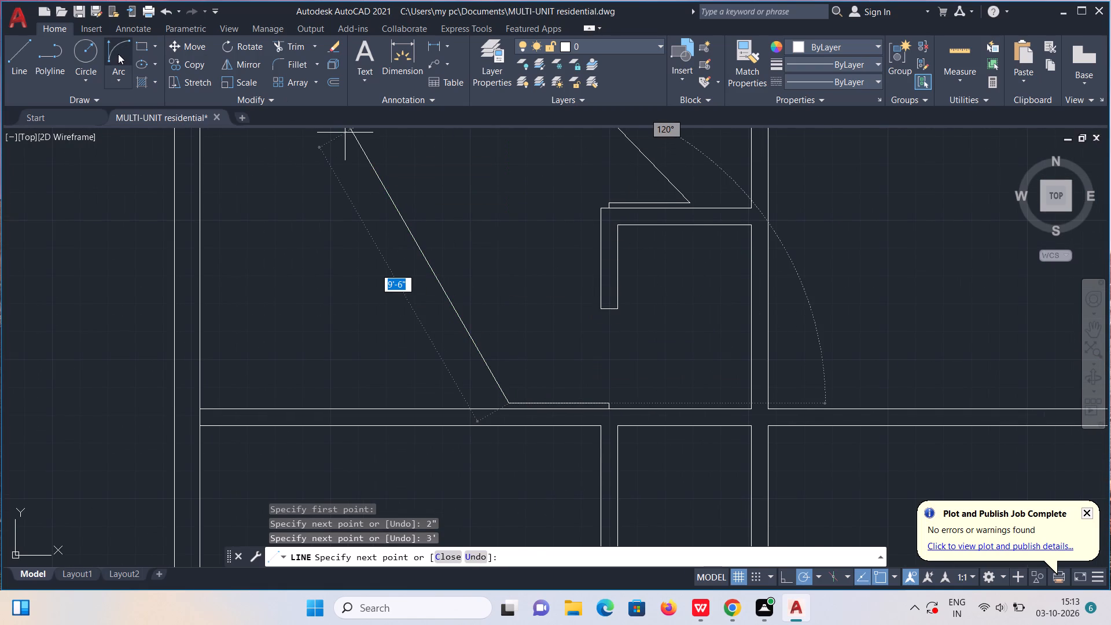
pyautogui.click(118, 56)
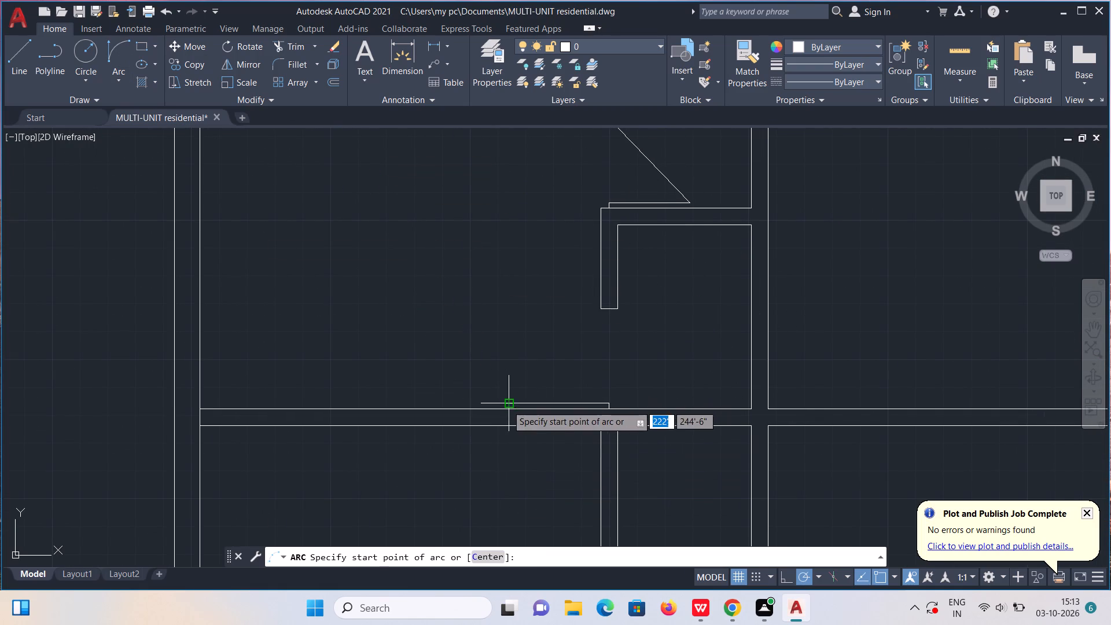
pyautogui.click(507, 405)
pyautogui.click(601, 311)
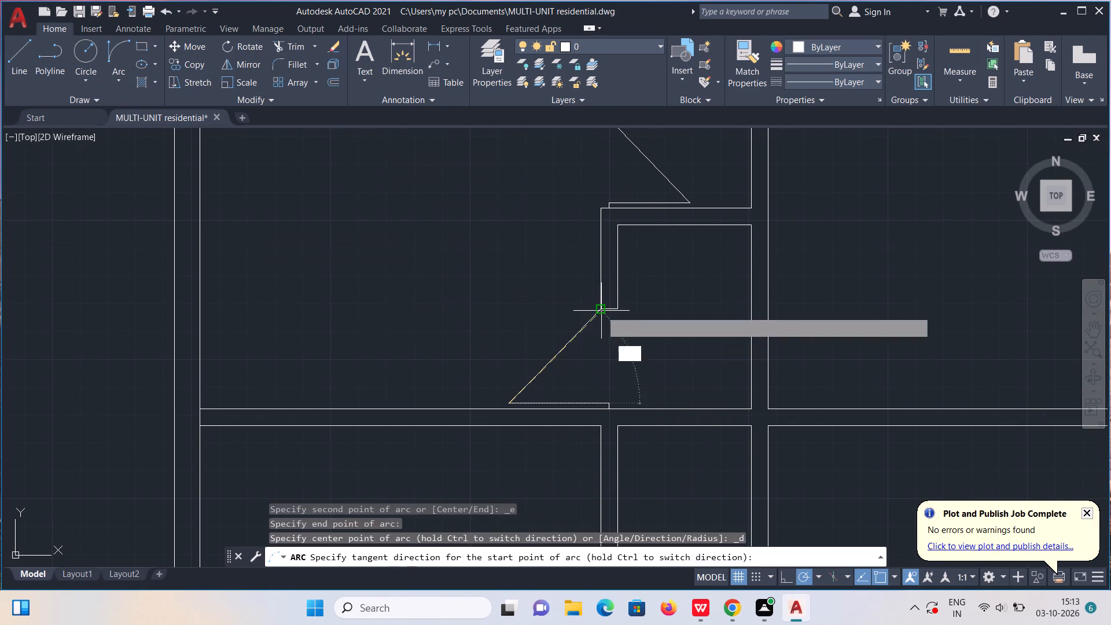
pyautogui.click(508, 311)
# Trim the left exterior wall's inner line where the upper horizontal partition meets it.
pyautogui.scroll(-2, 509, 311)
pyautogui.moveTo(524, 392); pyautogui.dragTo(609, 386, button='middle')
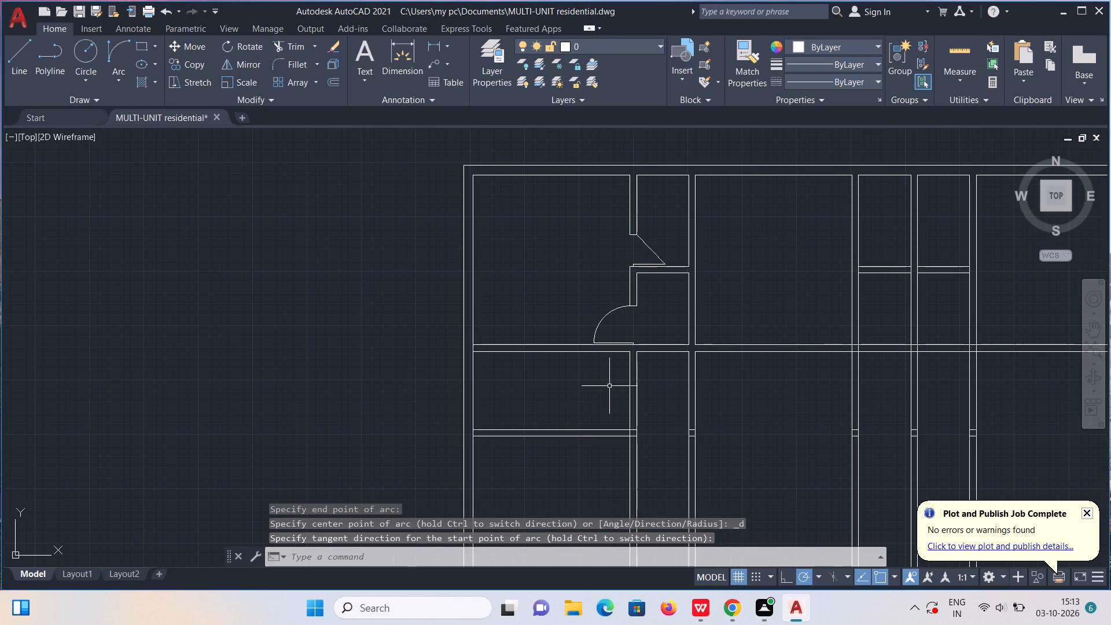
pyautogui.click(295, 46)
pyautogui.scroll(3, 402, 299)
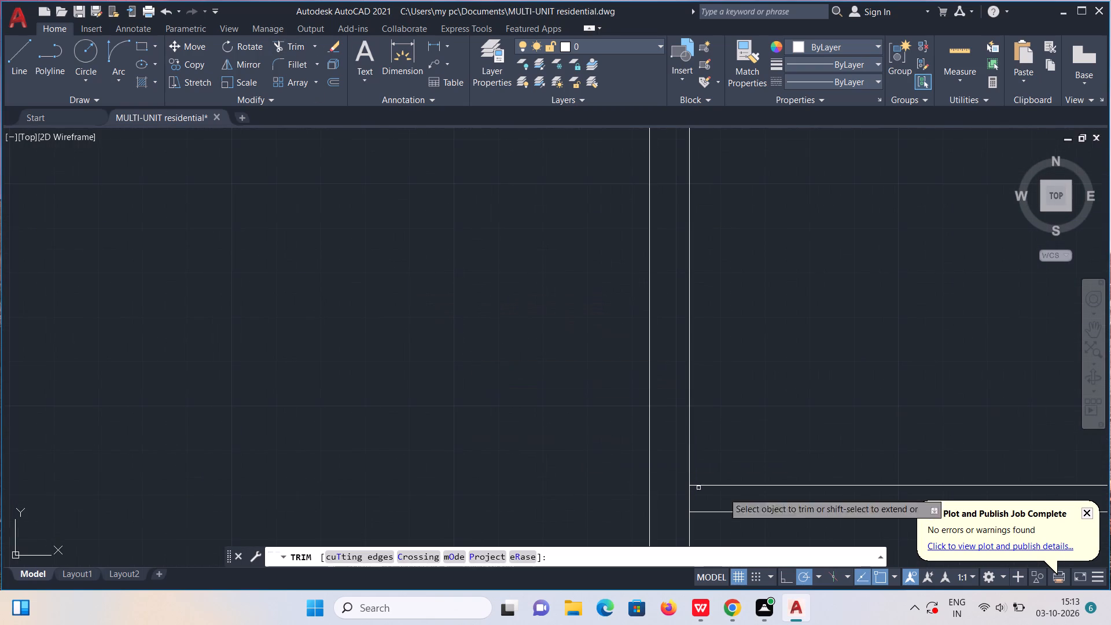
pyautogui.moveTo(694, 491); pyautogui.dragTo(683, 492)
pyautogui.scroll(-2, 679, 487)
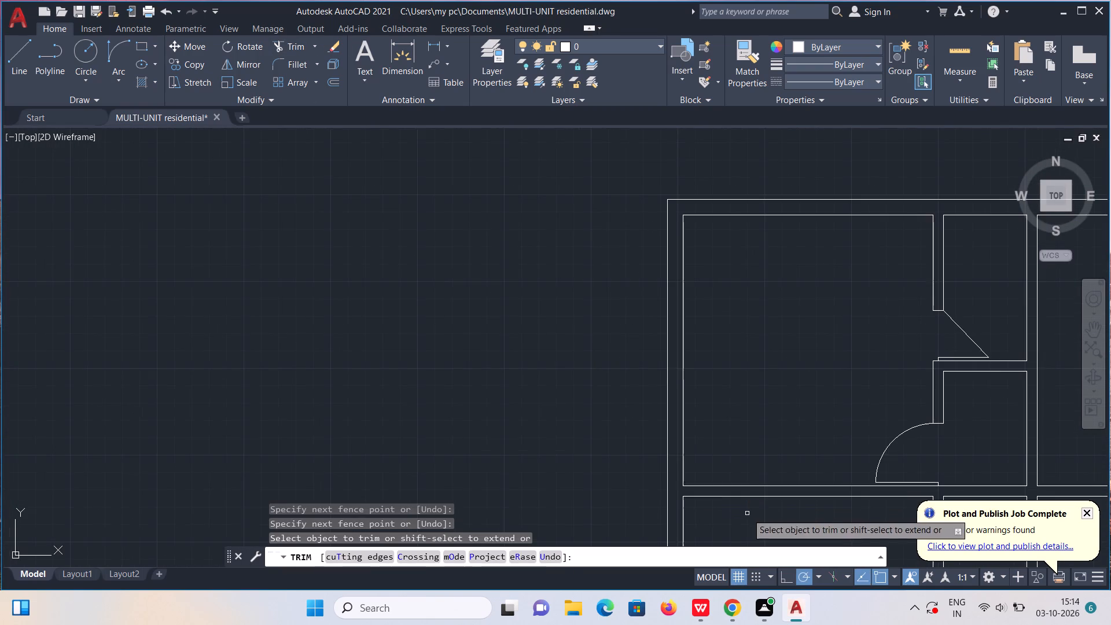
# Trim the overlapping lines at both ends of the second horizontal partition, at the first vertical partition and the left exterior wall.
pyautogui.moveTo(728, 505); pyautogui.dragTo(522, 295, button='middle')
pyautogui.scroll(1, 696, 416)
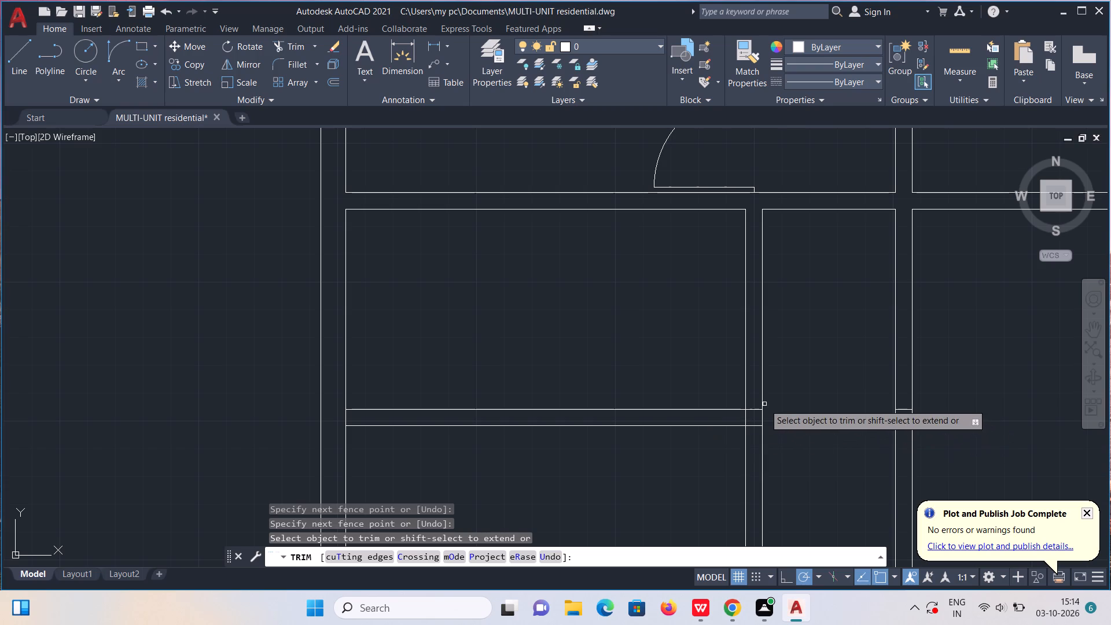
pyautogui.scroll(2, 750, 401)
pyautogui.moveTo(750, 401); pyautogui.dragTo(752, 480)
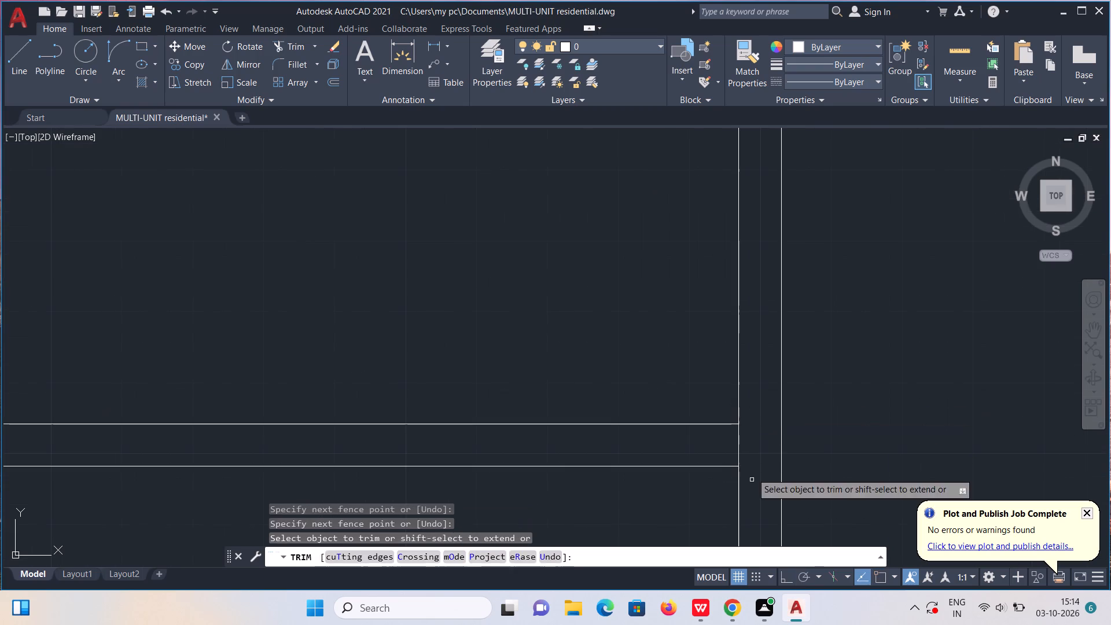
pyautogui.moveTo(746, 452); pyautogui.dragTo(709, 447)
pyautogui.scroll(-3, 711, 437)
pyautogui.scroll(3, 484, 439)
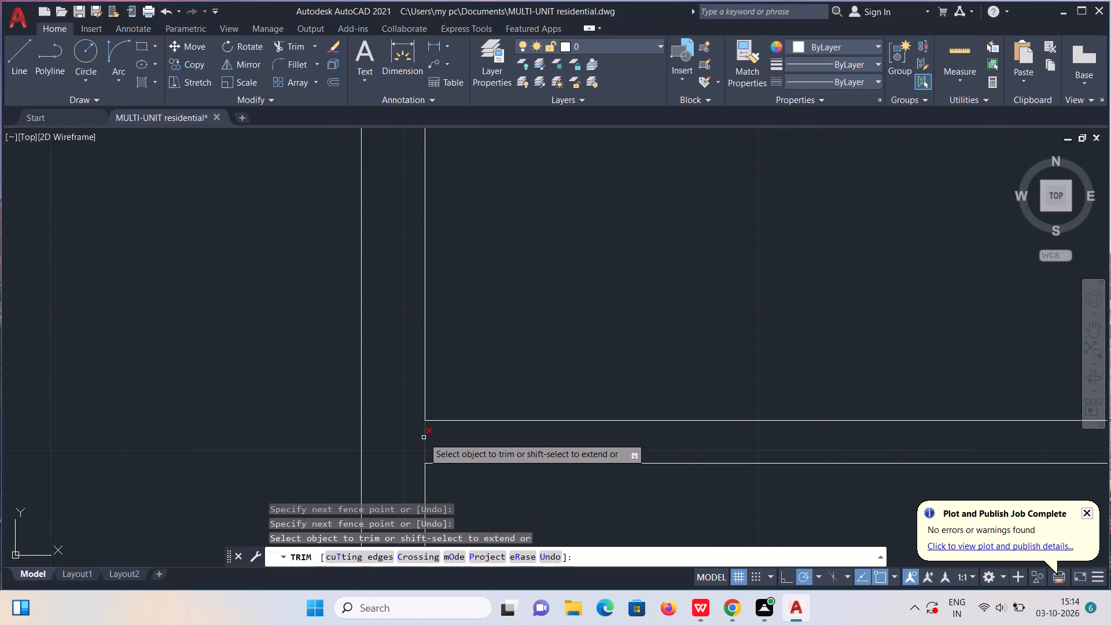
pyautogui.moveTo(413, 440); pyautogui.dragTo(457, 442)
pyautogui.scroll(-3, 459, 439)
pyautogui.moveTo(569, 512); pyautogui.dragTo(564, 419, button='middle')
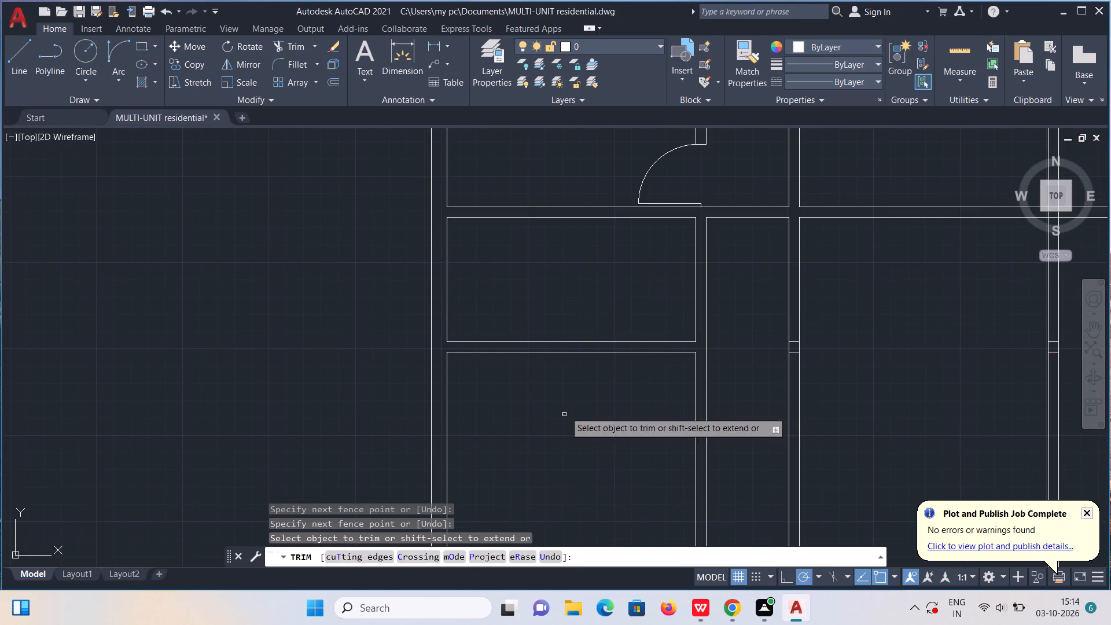
# Clean up the third horizontal partition's crossing with the first vertical partition and trim its junction with the left exterior wall.
pyautogui.scroll(2, 822, 341)
pyautogui.scroll(-2, 664, 425)
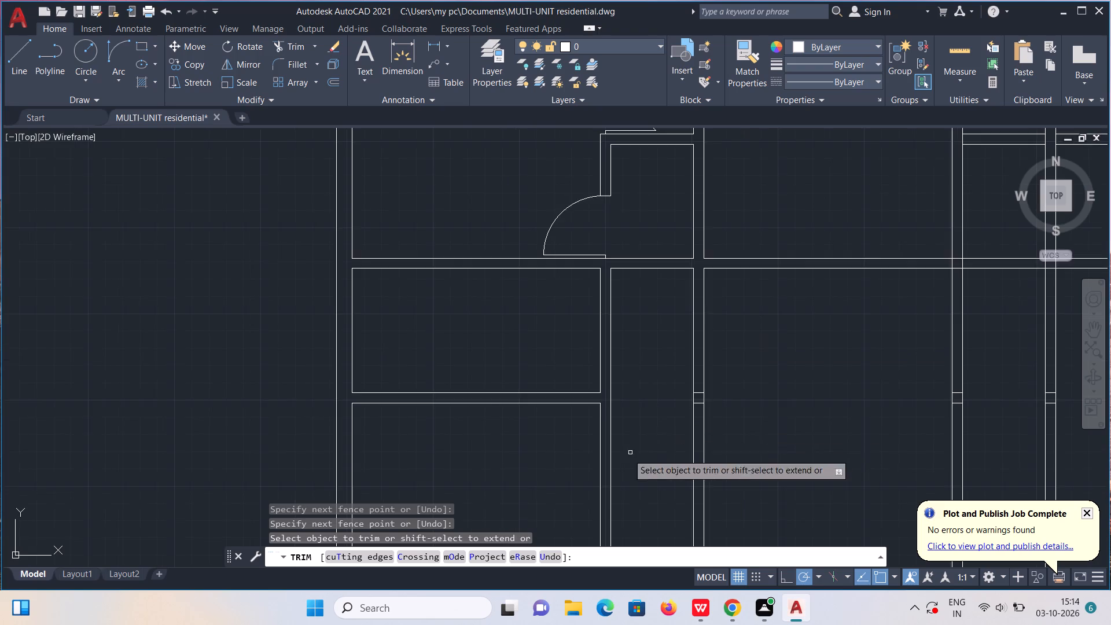
pyautogui.moveTo(628, 454); pyautogui.dragTo(730, 214, button='middle')
pyautogui.scroll(3, 708, 378)
pyautogui.moveTo(702, 398); pyautogui.dragTo(706, 481)
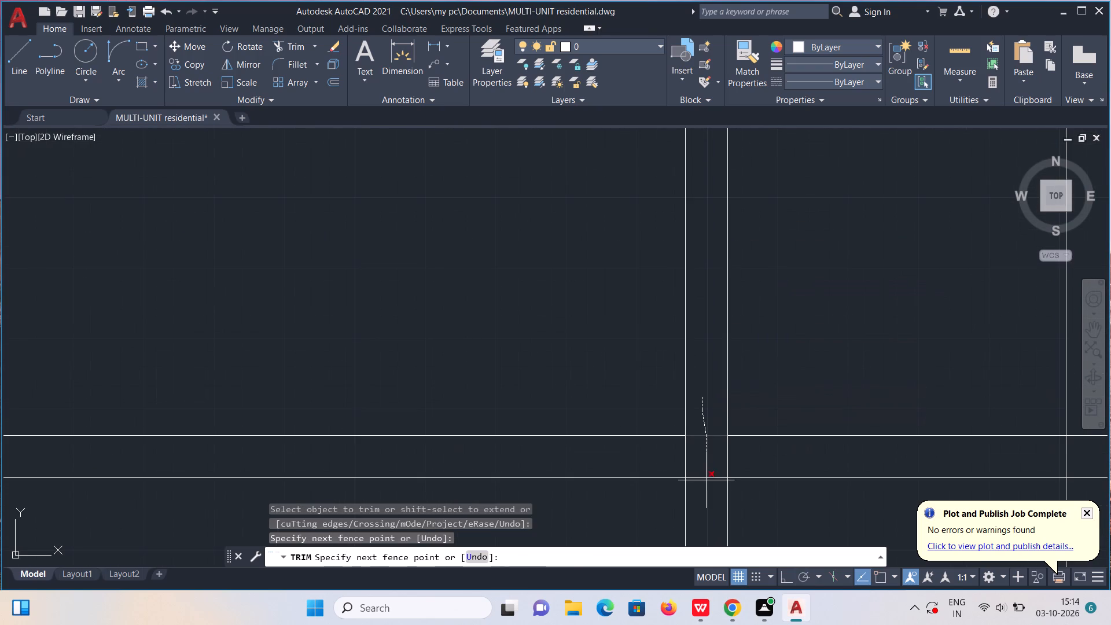
pyautogui.moveTo(706, 481); pyautogui.dragTo(706, 494)
pyautogui.moveTo(663, 459); pyautogui.dragTo(761, 459)
pyautogui.scroll(-5, 763, 455)
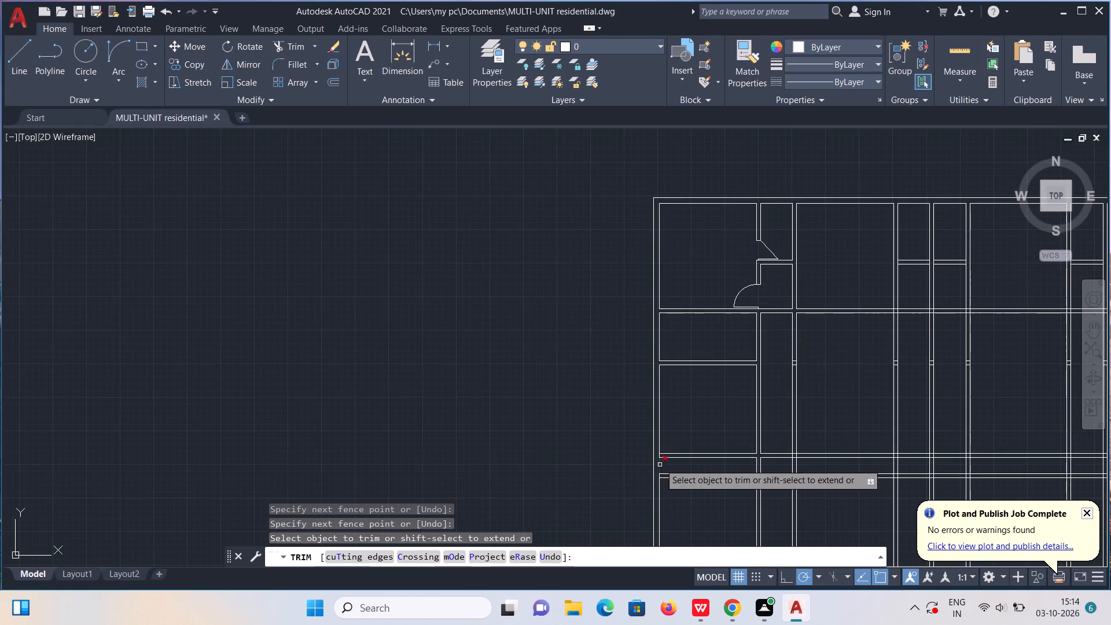
pyautogui.scroll(4, 660, 461)
pyautogui.moveTo(648, 435); pyautogui.dragTo(668, 433)
pyautogui.scroll(-2, 668, 433)
pyautogui.press('Escape')
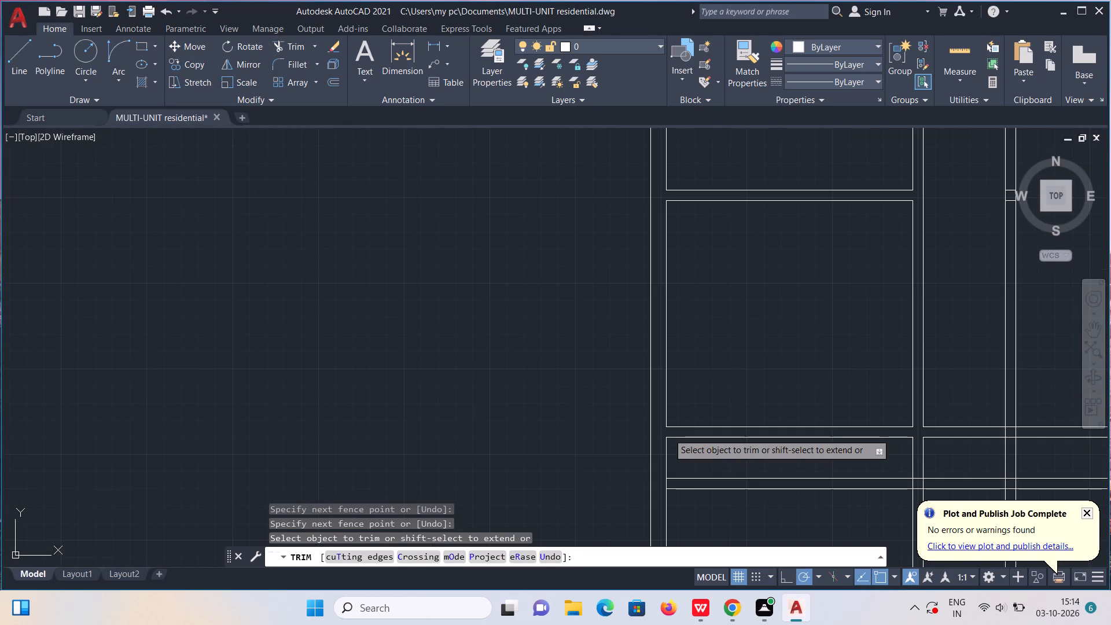
# Replace the second door's swing arc with a straight line from the leaf's free end to the upper jamb's left corner.
pyautogui.scroll(-3, 669, 431)
pyautogui.moveTo(759, 361); pyautogui.dragTo(656, 367, button='middle')
pyautogui.scroll(1, 664, 345)
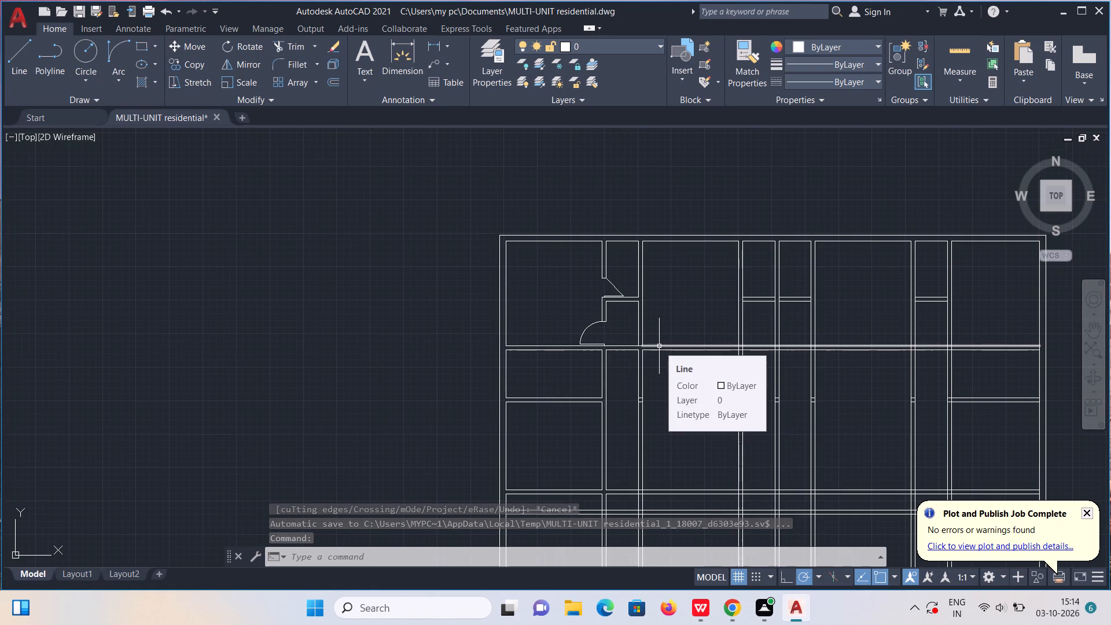
pyautogui.scroll(2, 653, 359)
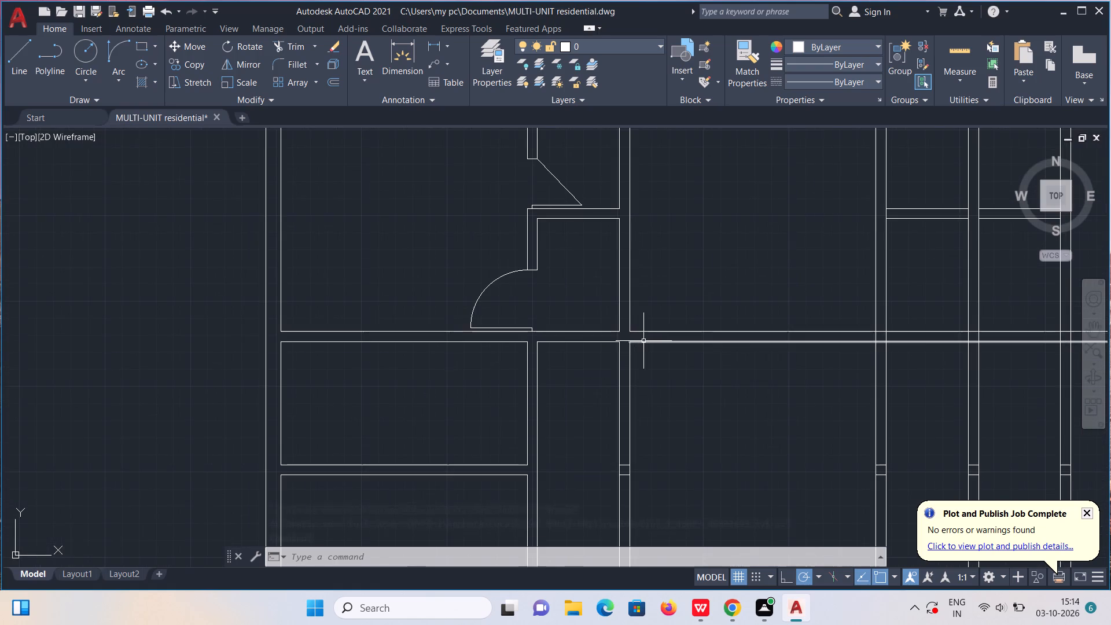
pyautogui.moveTo(643, 341); pyautogui.dragTo(608, 337, button='middle')
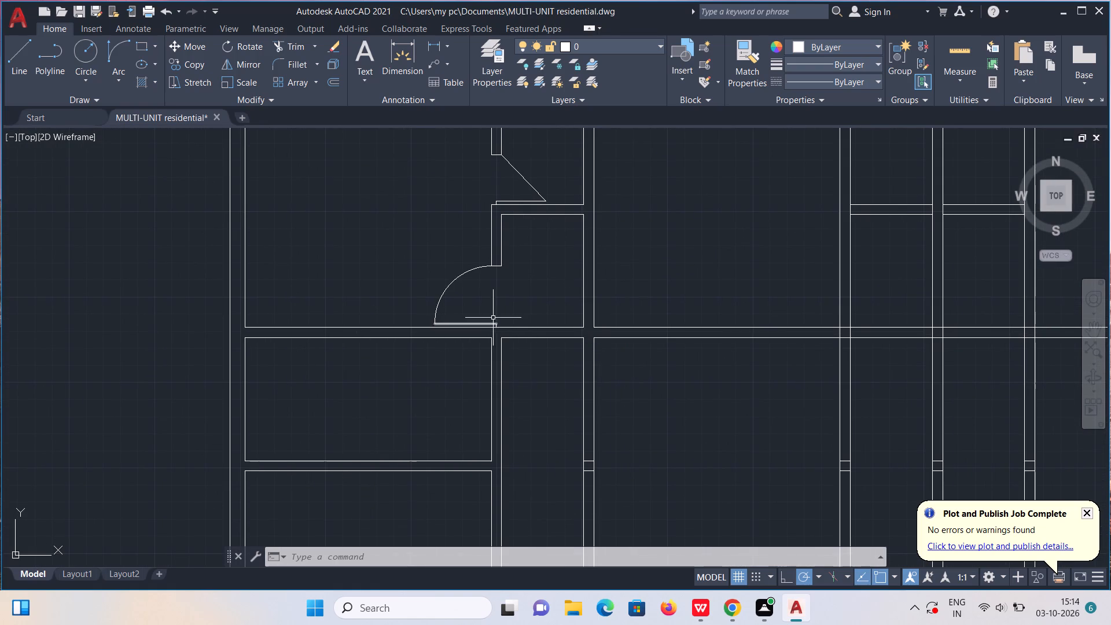
pyautogui.click(473, 271)
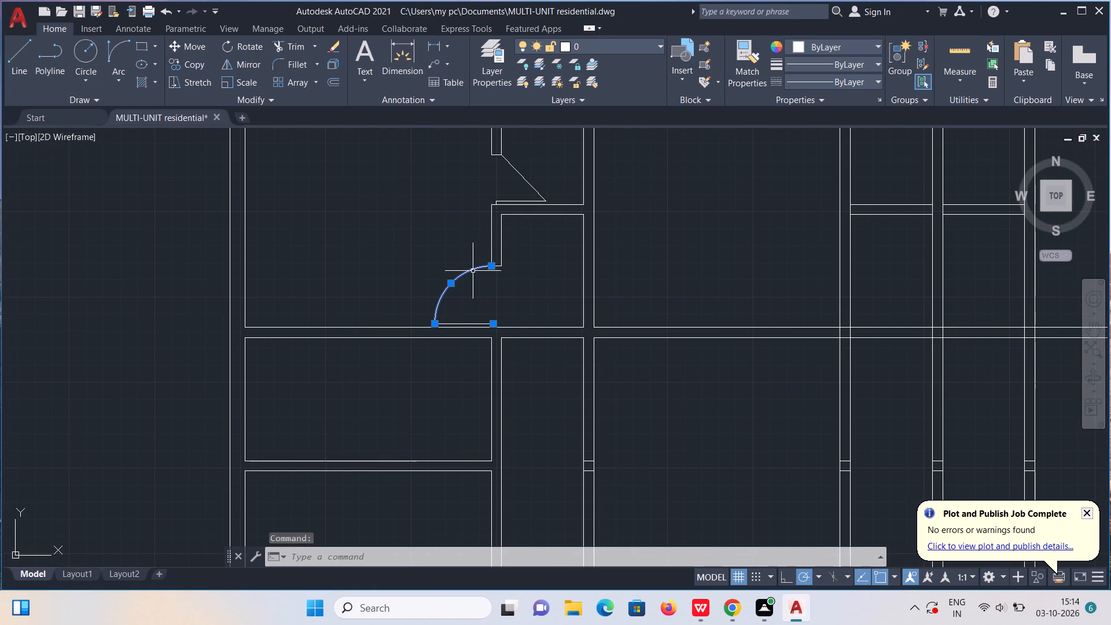
pyautogui.press('Delete')
pyautogui.press('l')
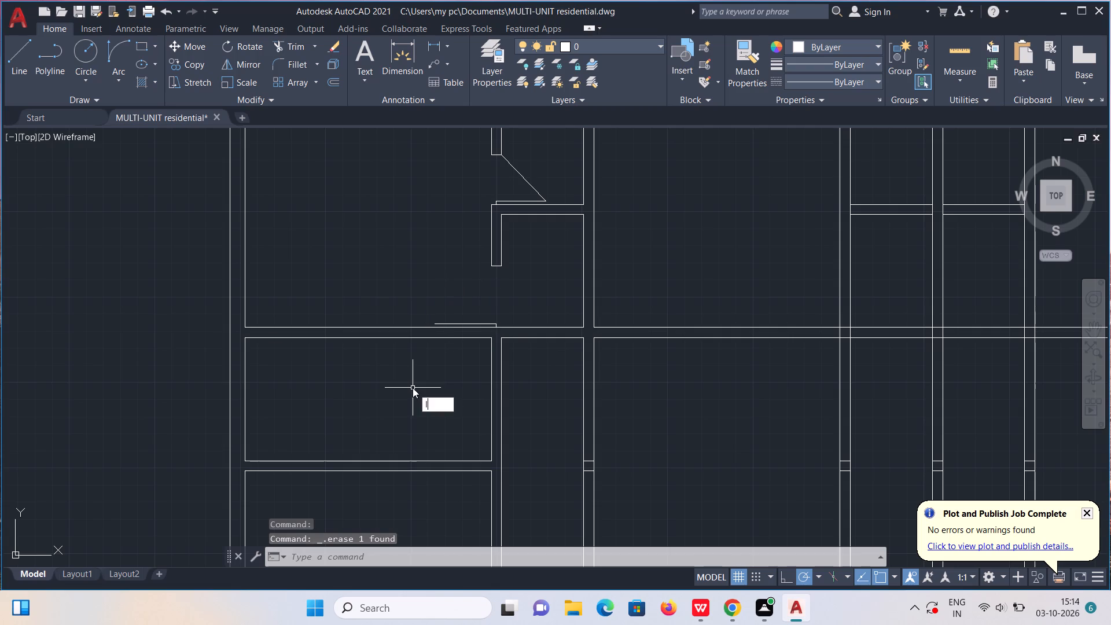
pyautogui.press('Return')
pyautogui.scroll(1, 445, 315)
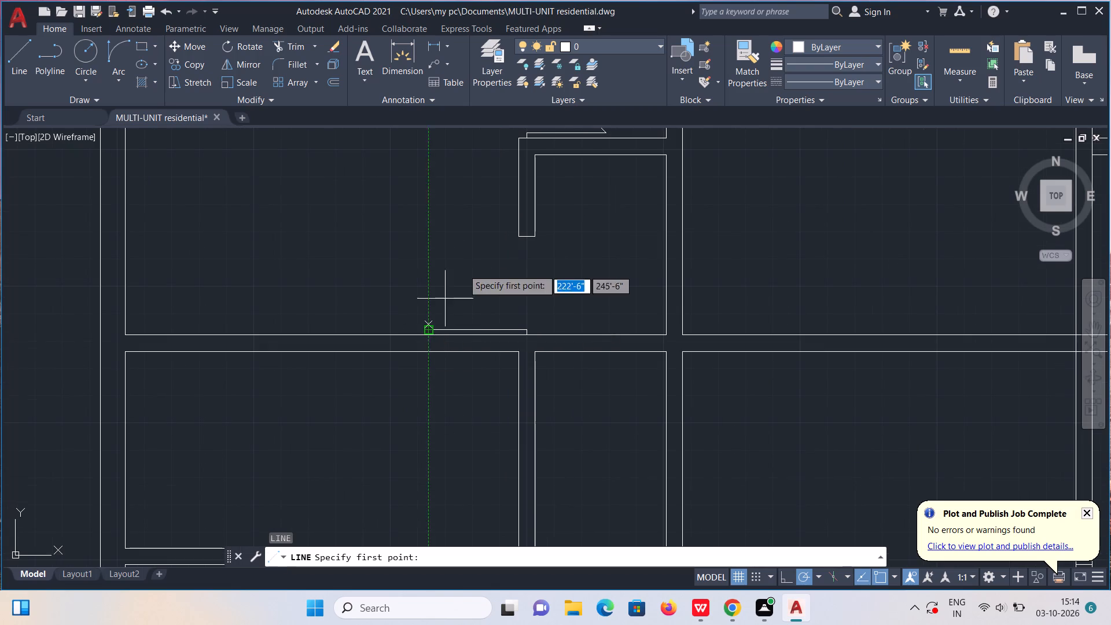
pyautogui.click(432, 331)
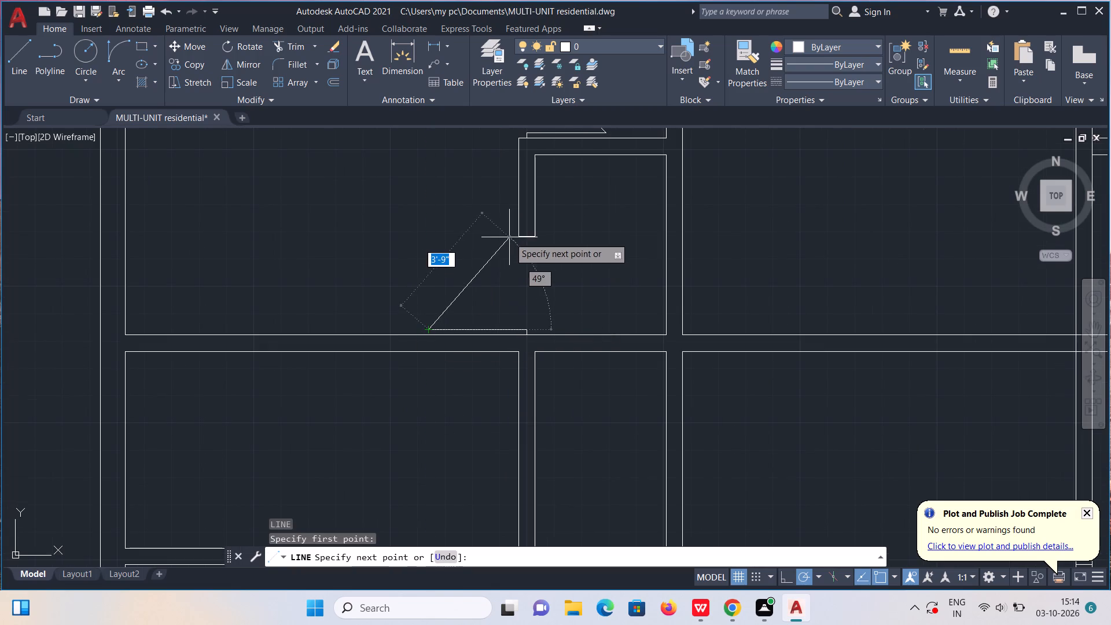
pyautogui.click(521, 236)
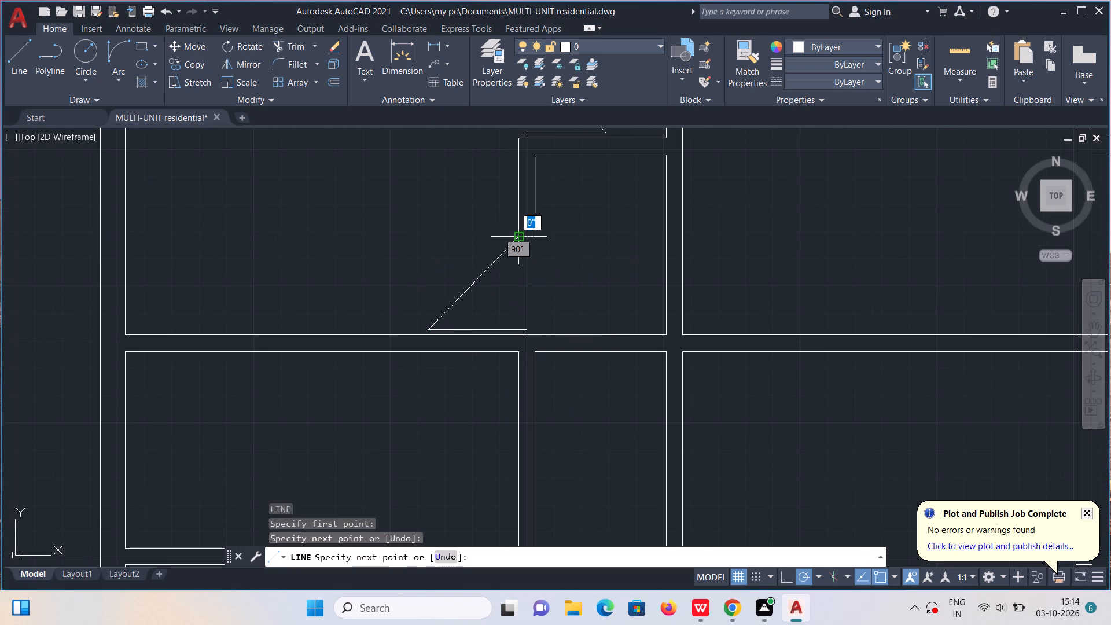
pyautogui.press('Escape')
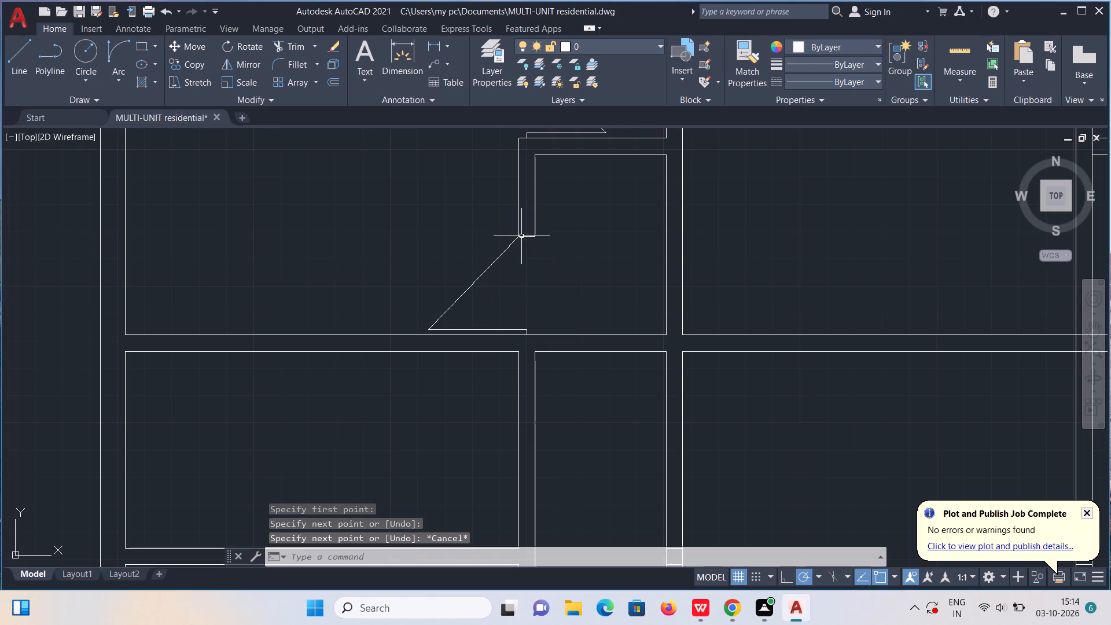
# Draw 6" vertical lines across the upper horizontal partition at both sides of the passage between the first and second vertical partitions.
pyautogui.press('l')
pyautogui.press('Return')
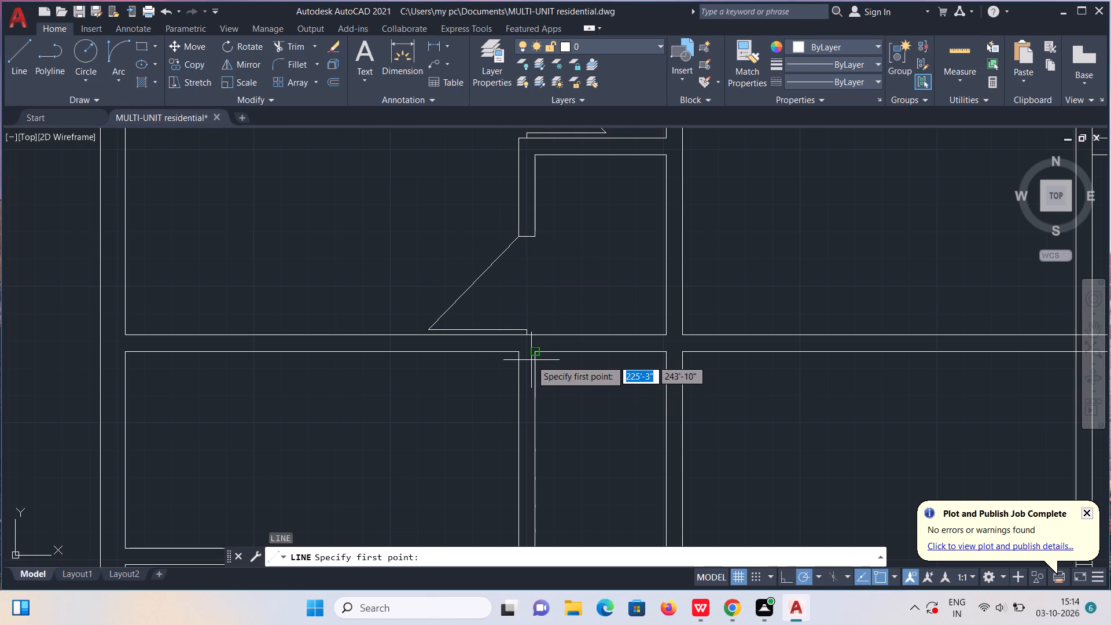
pyautogui.click(536, 354)
pyautogui.click(538, 333)
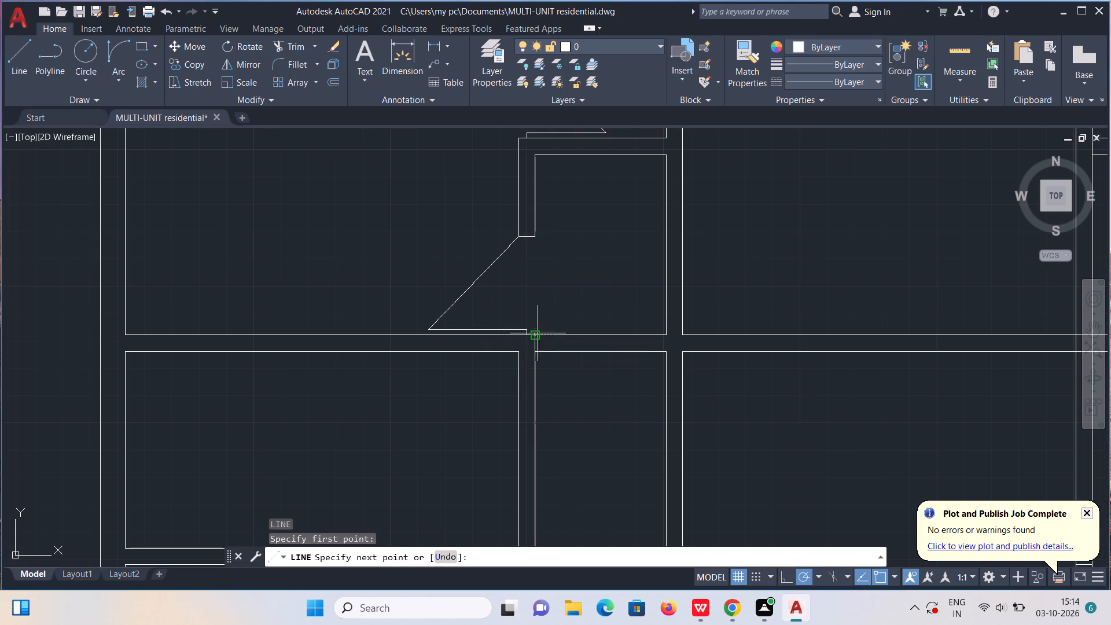
pyautogui.press('Escape')
pyautogui.press('l')
pyautogui.press('Return')
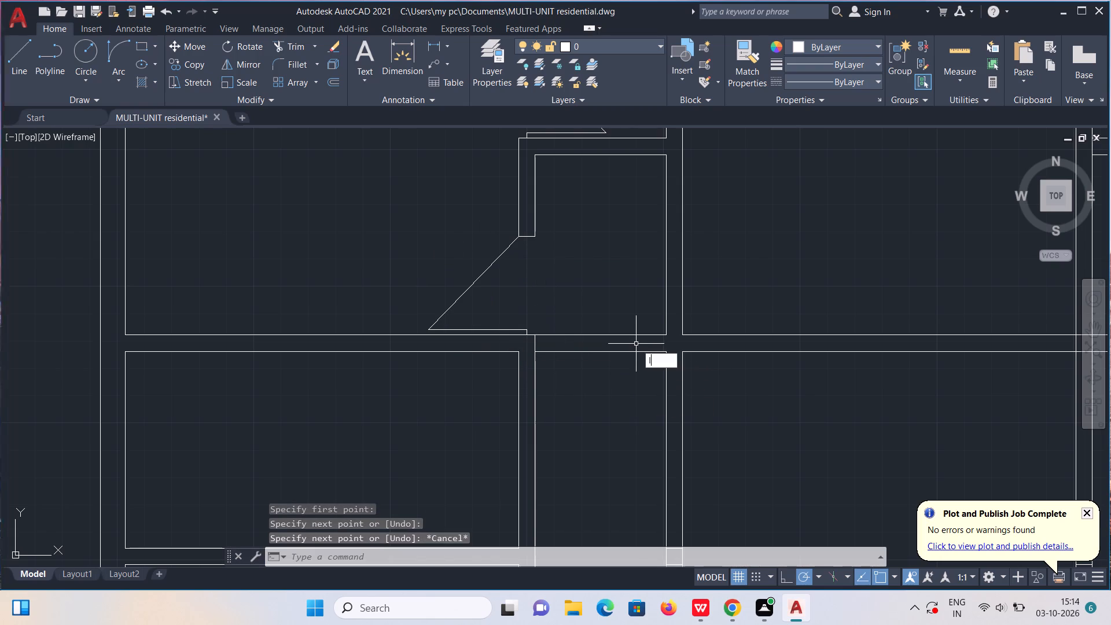
pyautogui.click(665, 352)
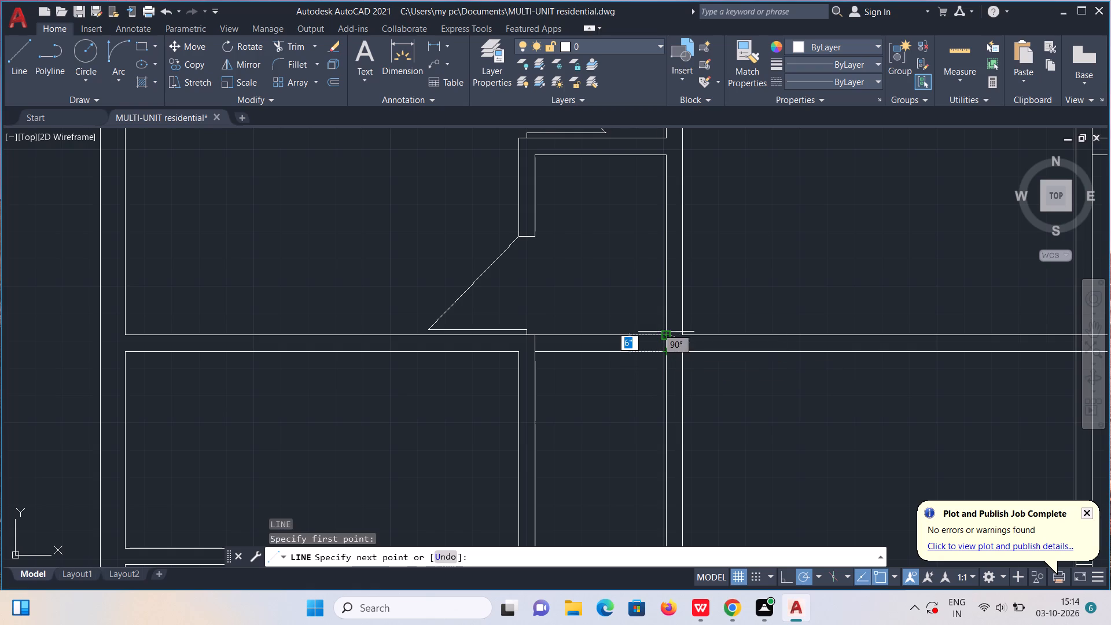
pyautogui.click(666, 331)
pyautogui.press('Escape')
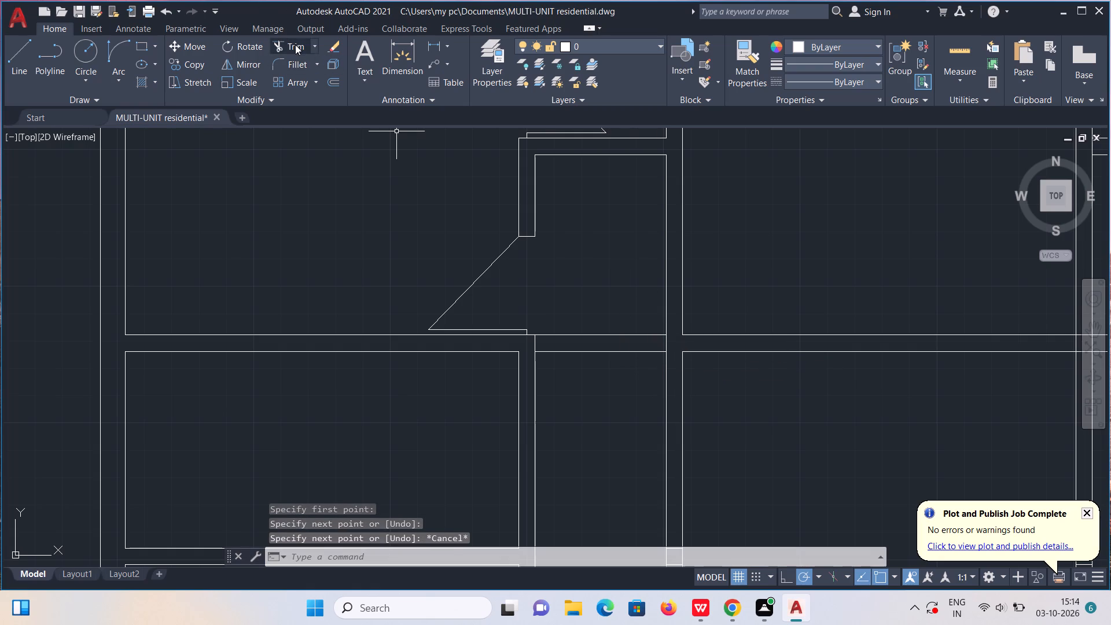
# Trim the horizontal partition between the two short lines to open the passage.
pyautogui.click(295, 45)
pyautogui.moveTo(575, 324); pyautogui.dragTo(585, 378)
pyautogui.scroll(-2, 585, 378)
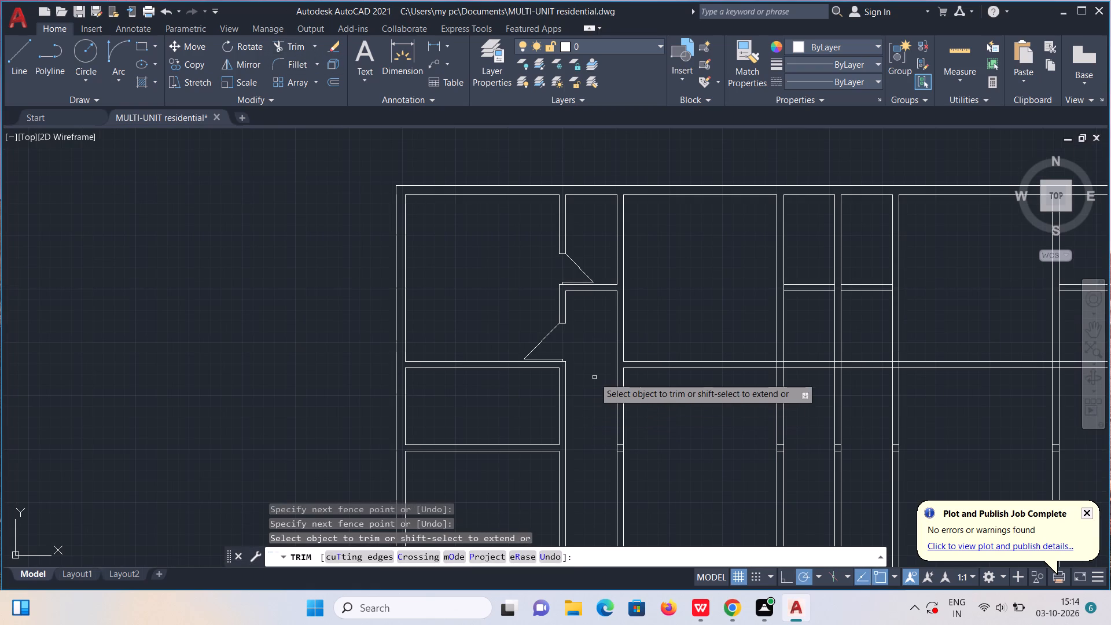
pyautogui.press('Escape')
# Draw a 6" vertical line across the upper horizontal partition's end, along the second vertical partition's right face.
pyautogui.scroll(2, 637, 381)
pyautogui.press('l')
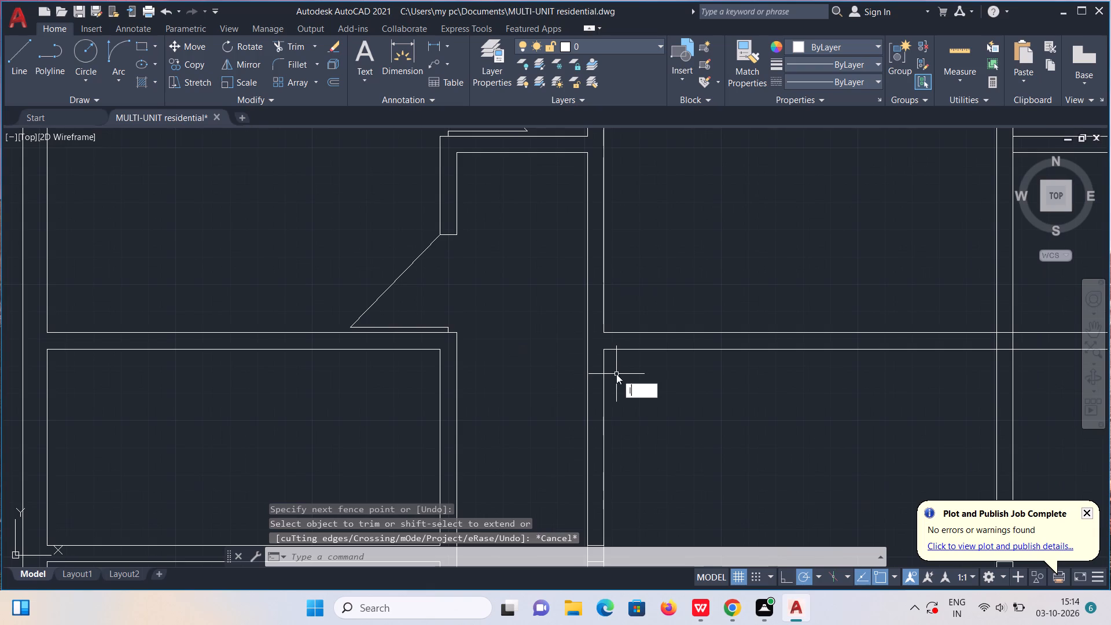
pyautogui.press('Return')
pyautogui.click(605, 337)
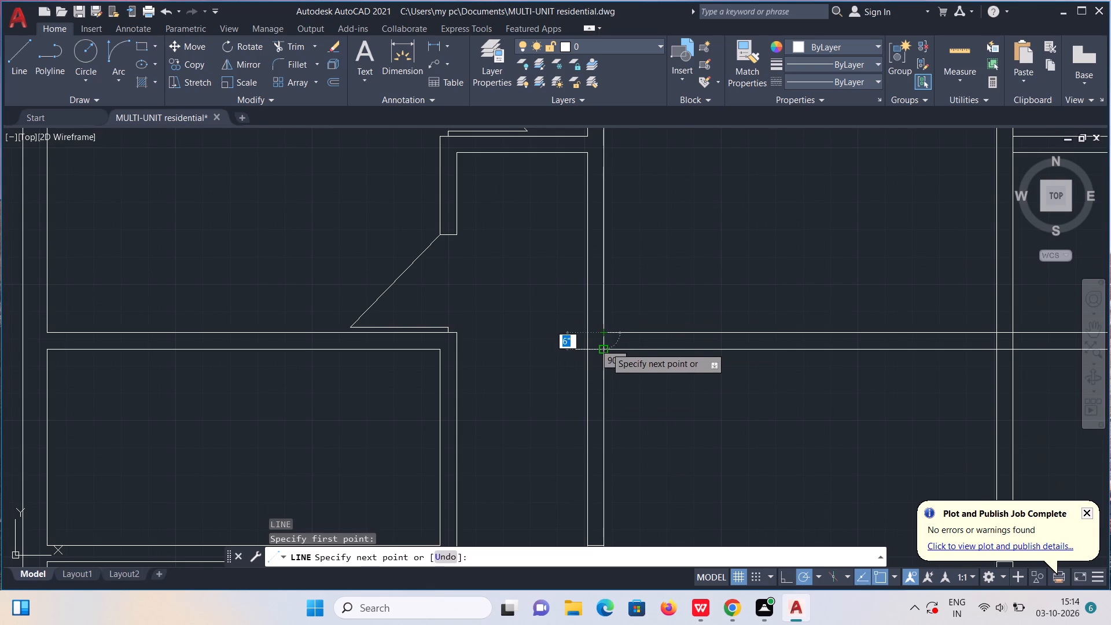
pyautogui.click(606, 348)
pyautogui.press('Escape')
# Copy that short line 3' to the right and trim the horizontal partition between the two lines for a third door opening.
pyautogui.click(605, 345)
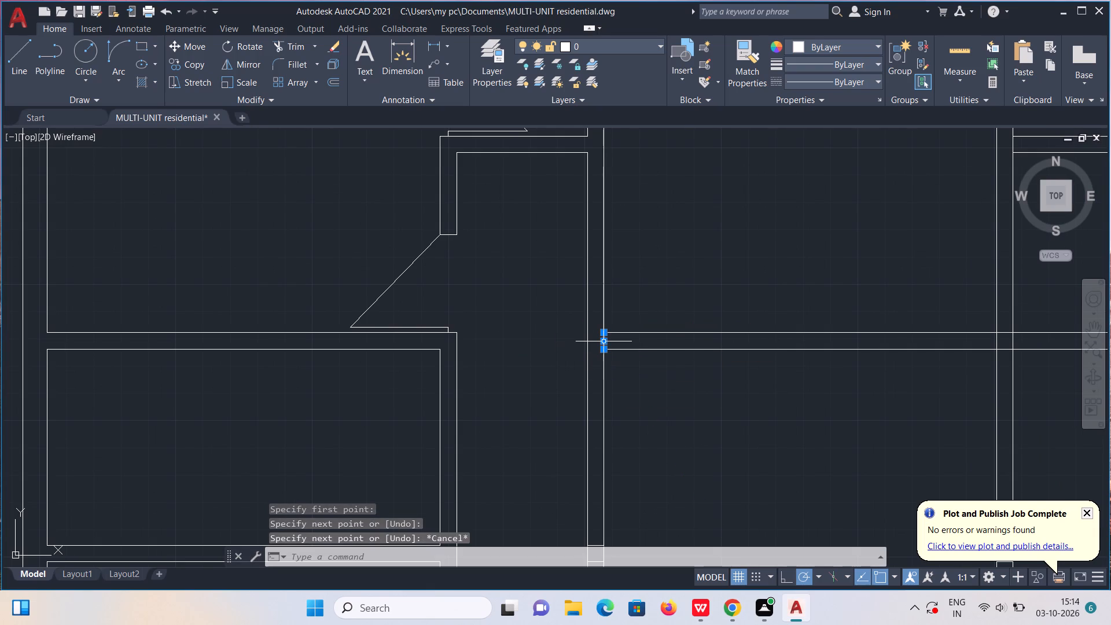
pyautogui.write('co')
pyautogui.press('Return')
pyautogui.click(605, 345)
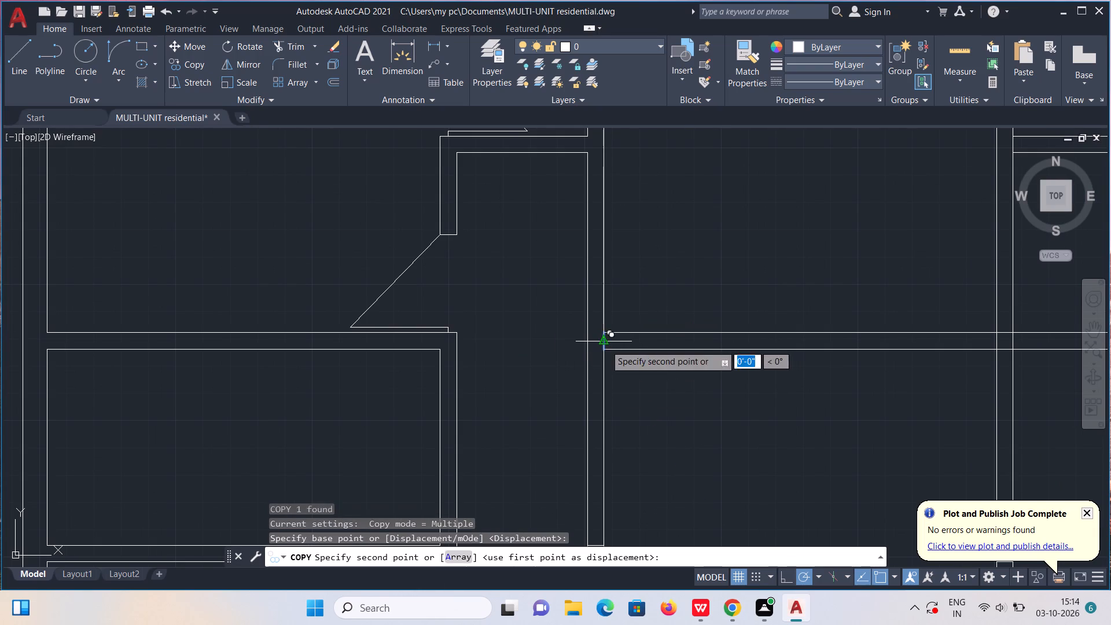
pyautogui.write("3'")
pyautogui.press('Return')
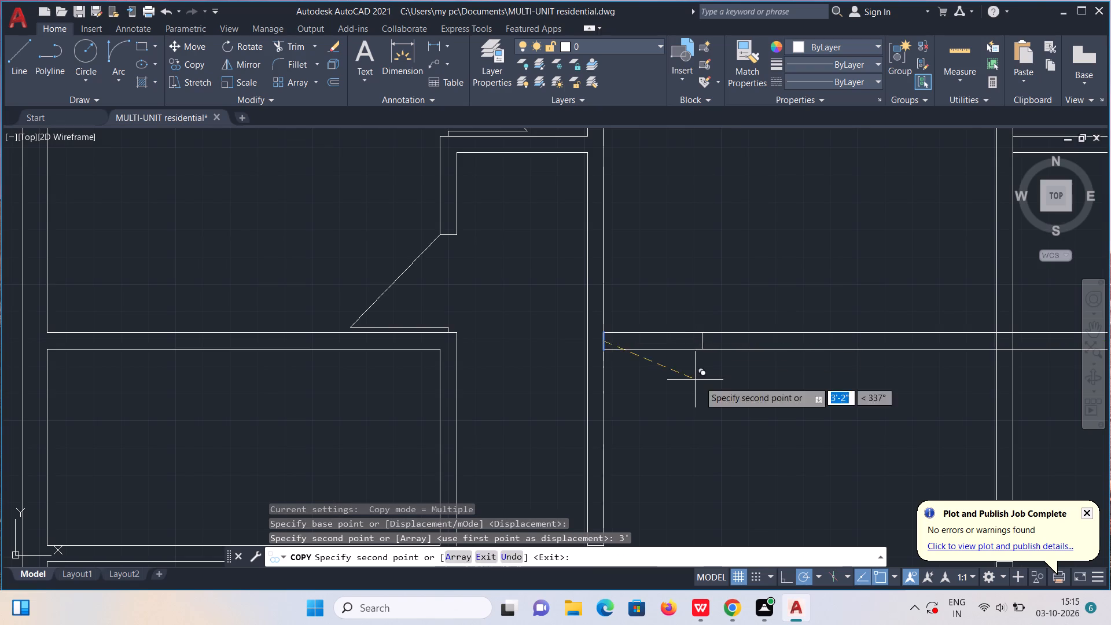
pyautogui.click(286, 53)
pyautogui.moveTo(642, 333); pyautogui.dragTo(643, 388)
pyautogui.moveTo(632, 332); pyautogui.dragTo(639, 372)
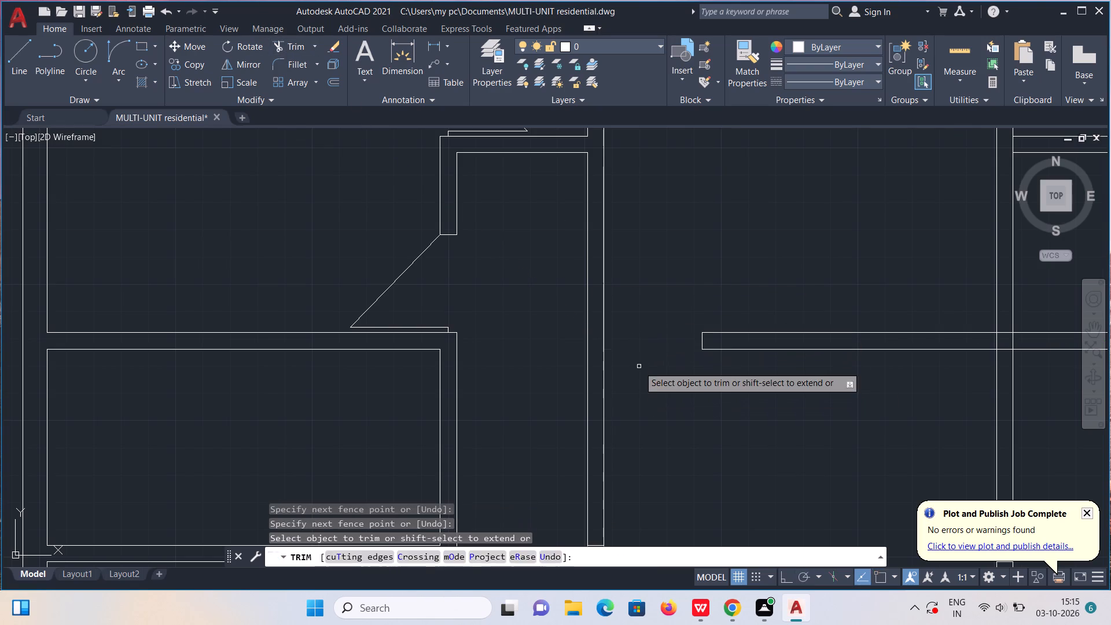
pyautogui.press('Escape')
# Draw the third opening's door: 2" out from the second vertical partition, 3' up, and a diagonal to the opposite jamb's upper corner.
pyautogui.press('l')
pyautogui.press('Return')
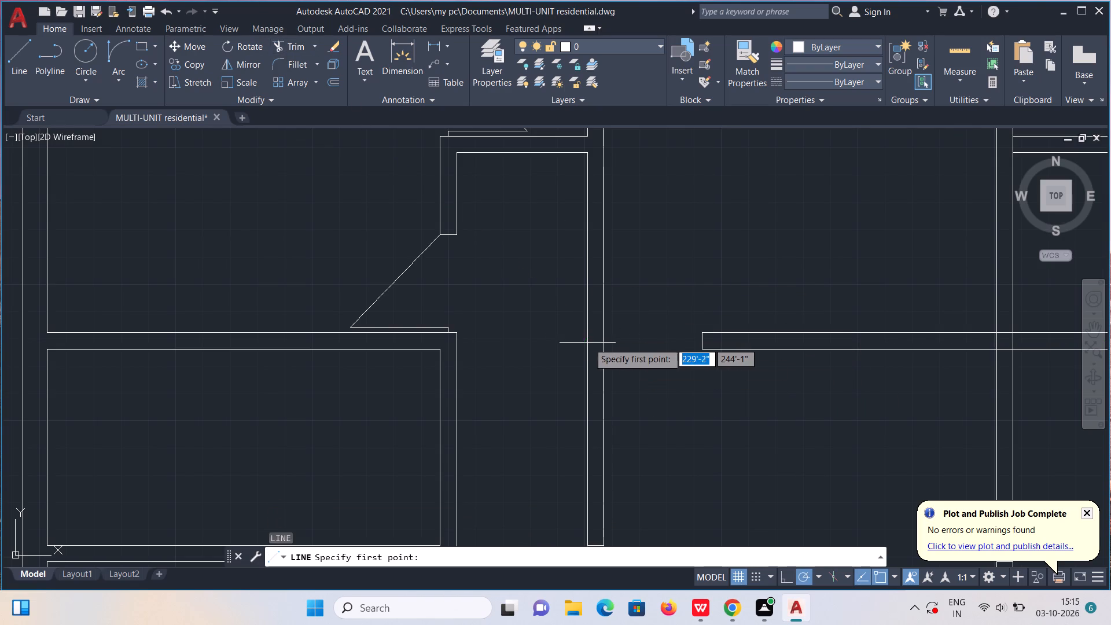
pyautogui.click(604, 339)
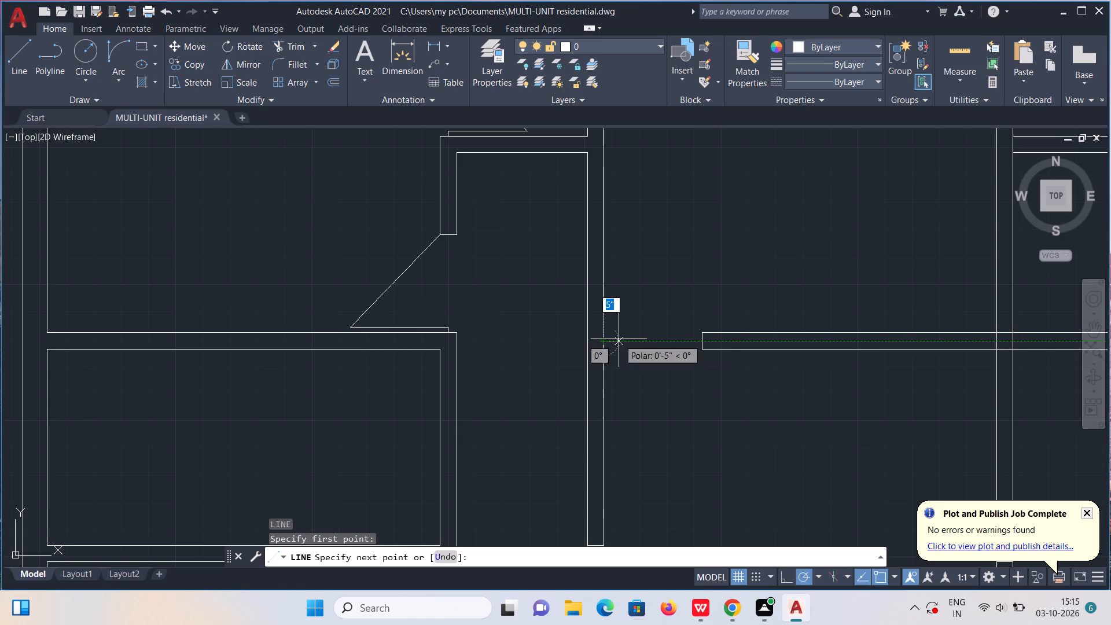
pyautogui.write('2"')
pyautogui.press('Return')
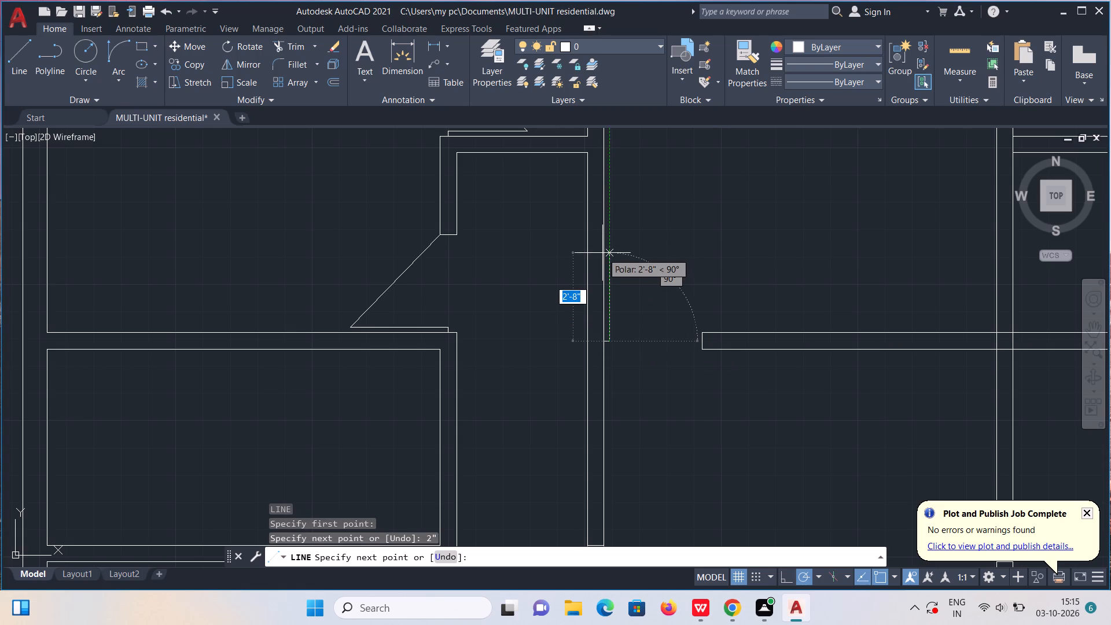
pyautogui.write("3'")
pyautogui.press('Return')
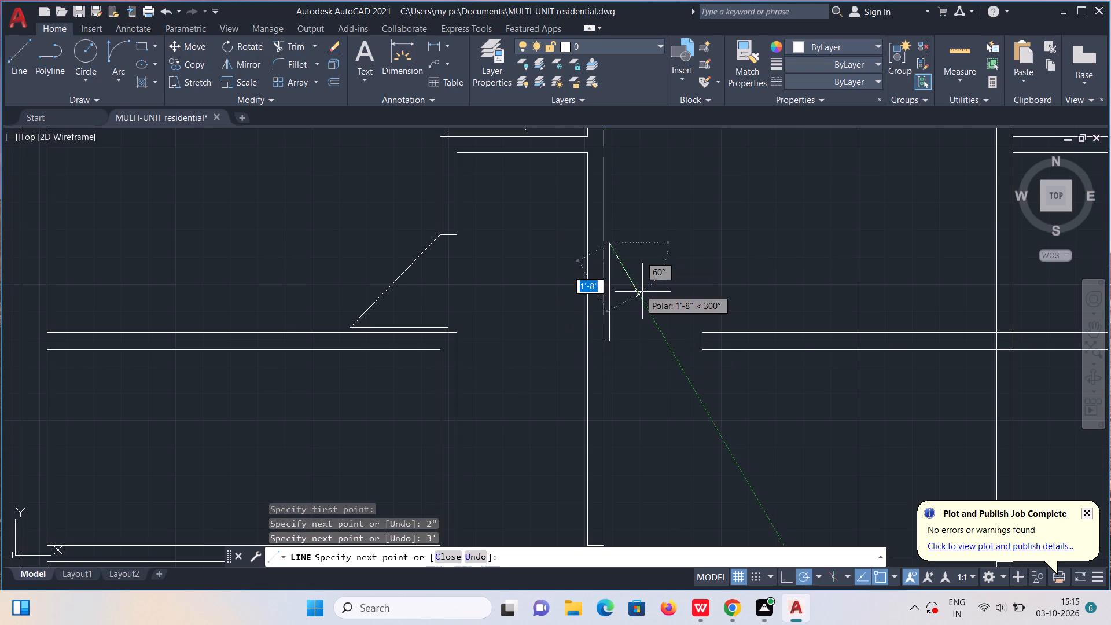
pyautogui.click(698, 332)
pyautogui.scroll(-3, 698, 328)
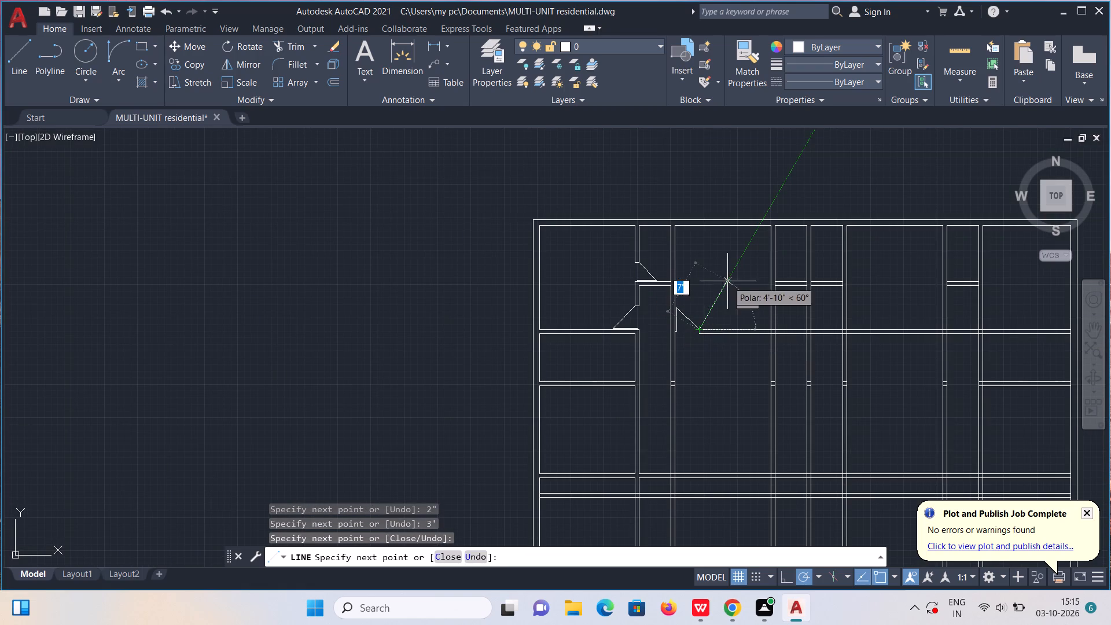
pyautogui.press('Escape')
# Draw a 6" vertical line across the short horizontal partition's left end, along the third vertical partition's right face.
pyautogui.moveTo(713, 354); pyautogui.dragTo(620, 342, button='middle')
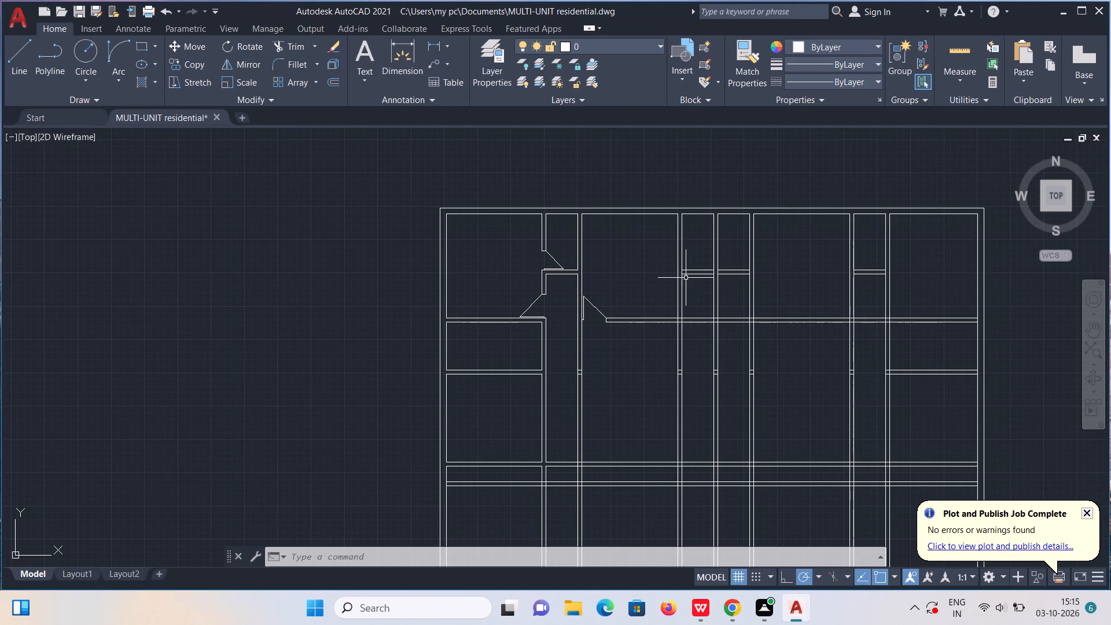
pyautogui.moveTo(686, 289); pyautogui.dragTo(670, 331, button='middle')
pyautogui.scroll(2, 679, 308)
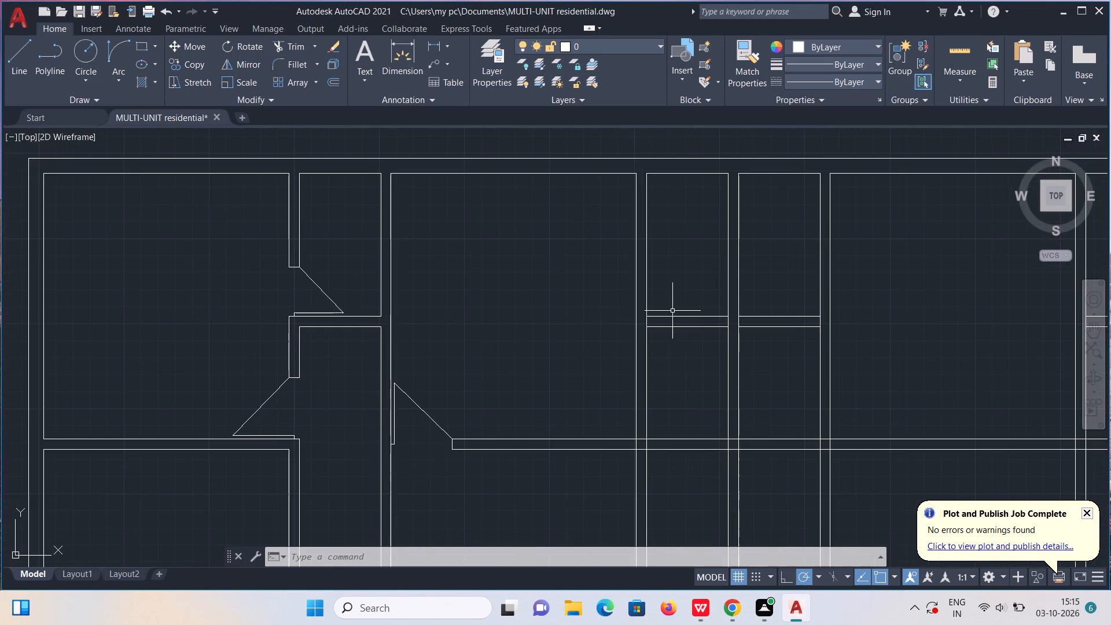
pyautogui.press('l')
pyautogui.press('Return')
pyautogui.scroll(1, 637, 308)
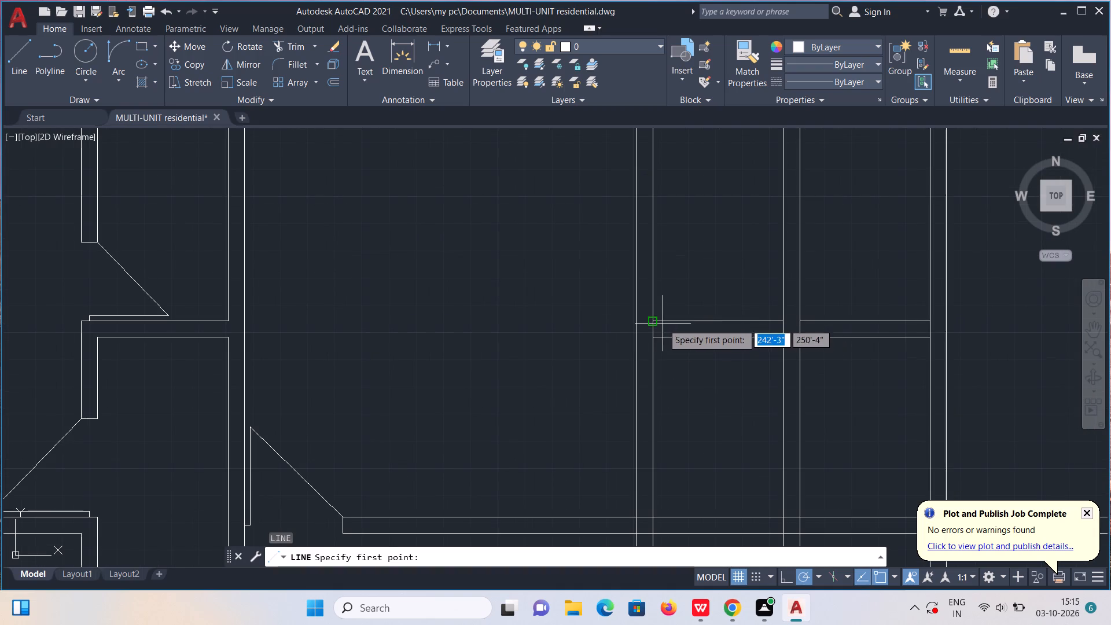
pyautogui.click(653, 319)
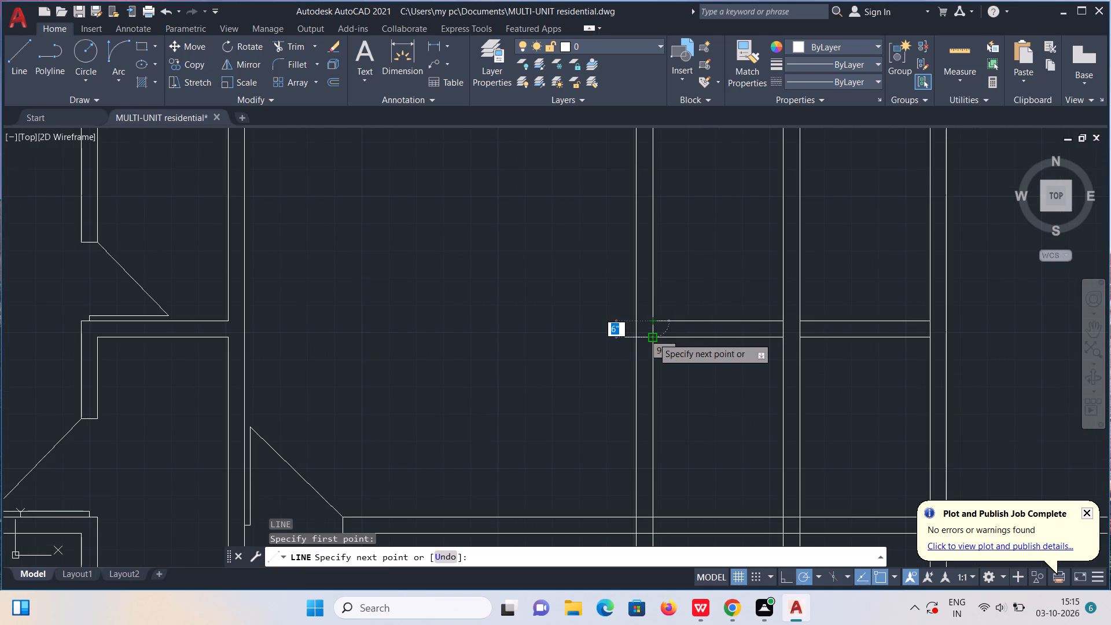
pyautogui.click(653, 337)
pyautogui.press('Escape')
# Copy that short line 2'5" to the right and trim the horizontal partition between the two lines for a door opening.
pyautogui.scroll(2, 653, 336)
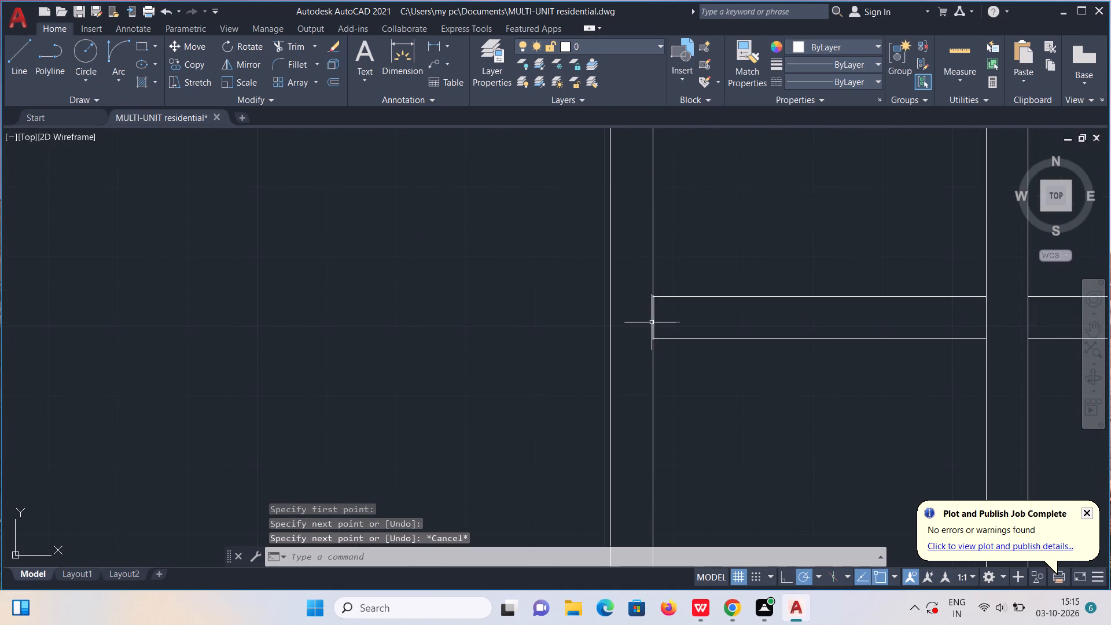
pyautogui.click(652, 322)
pyautogui.write('co')
pyautogui.press('Return')
pyautogui.click(652, 322)
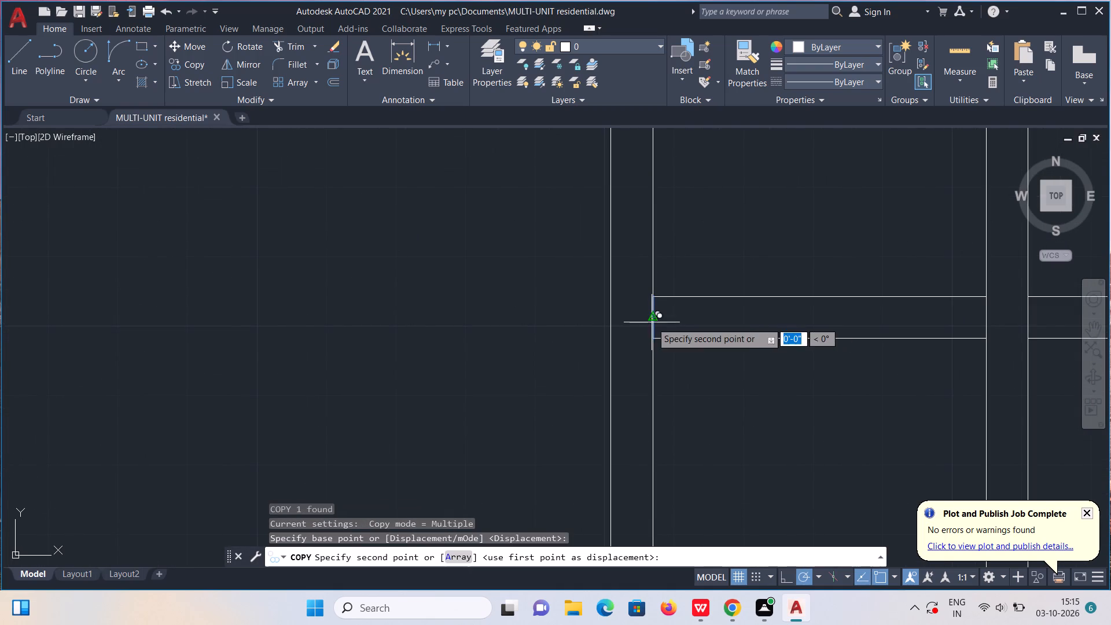
pyautogui.write('2\'5"')
pyautogui.press('Return')
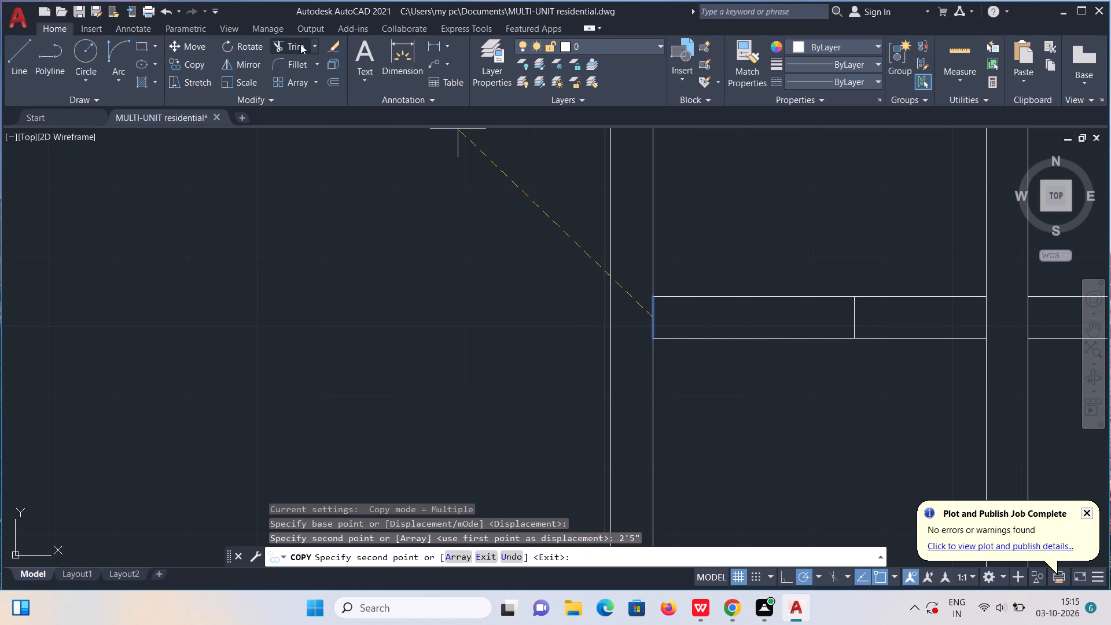
pyautogui.click(300, 44)
pyautogui.moveTo(714, 277); pyautogui.dragTo(732, 389)
pyautogui.press('Escape')
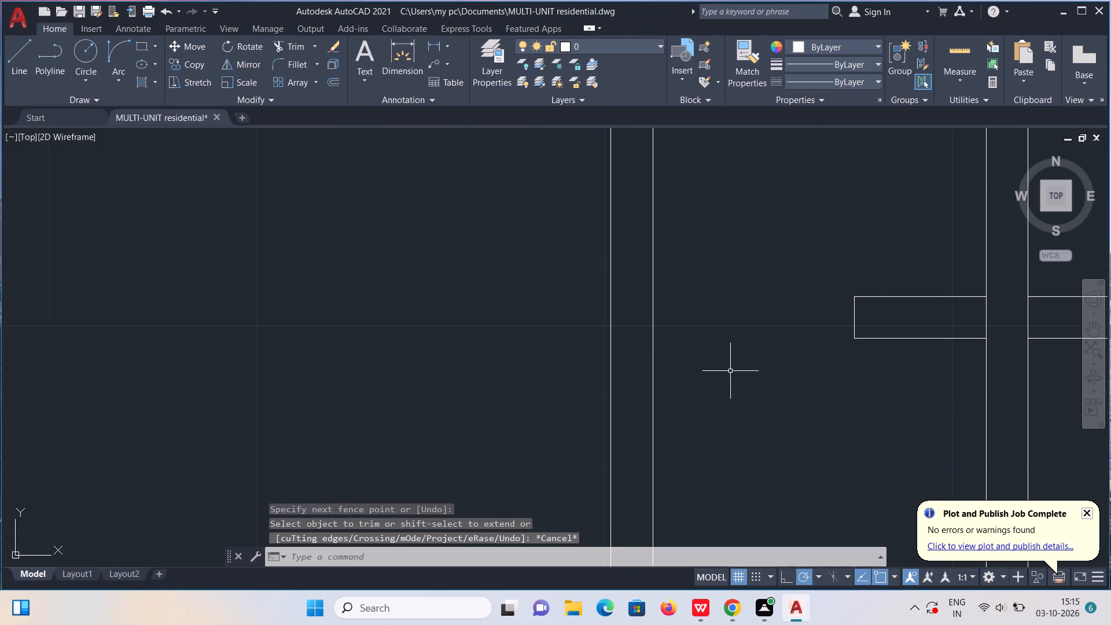
# Draw this opening's door: 2" out from the third vertical partition, 2'5" up, and a diagonal to the opposite jamb's upper corner.
pyautogui.press('l')
pyautogui.press('Return')
pyautogui.click(651, 317)
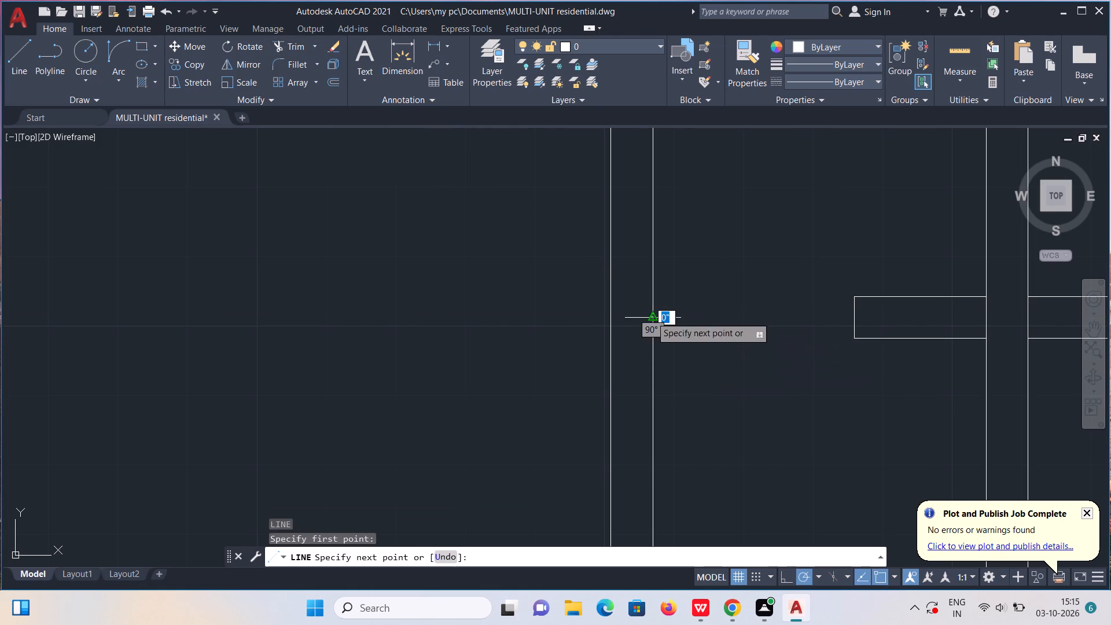
pyautogui.write('2"')
pyautogui.press('Return')
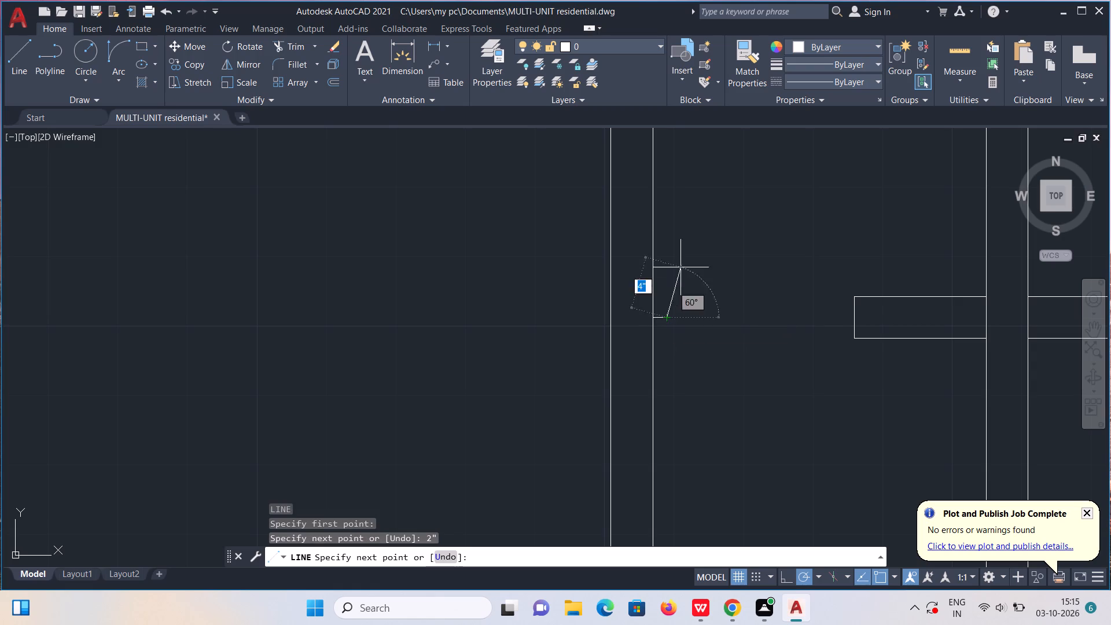
pyautogui.write('2\'5"')
pyautogui.press('Return')
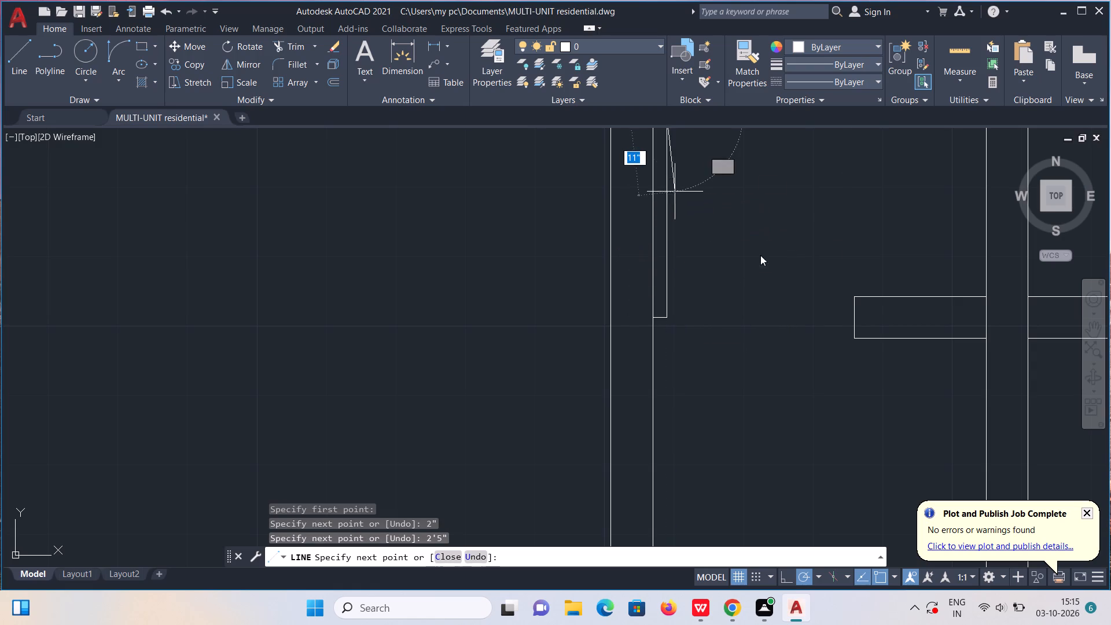
pyautogui.click(851, 300)
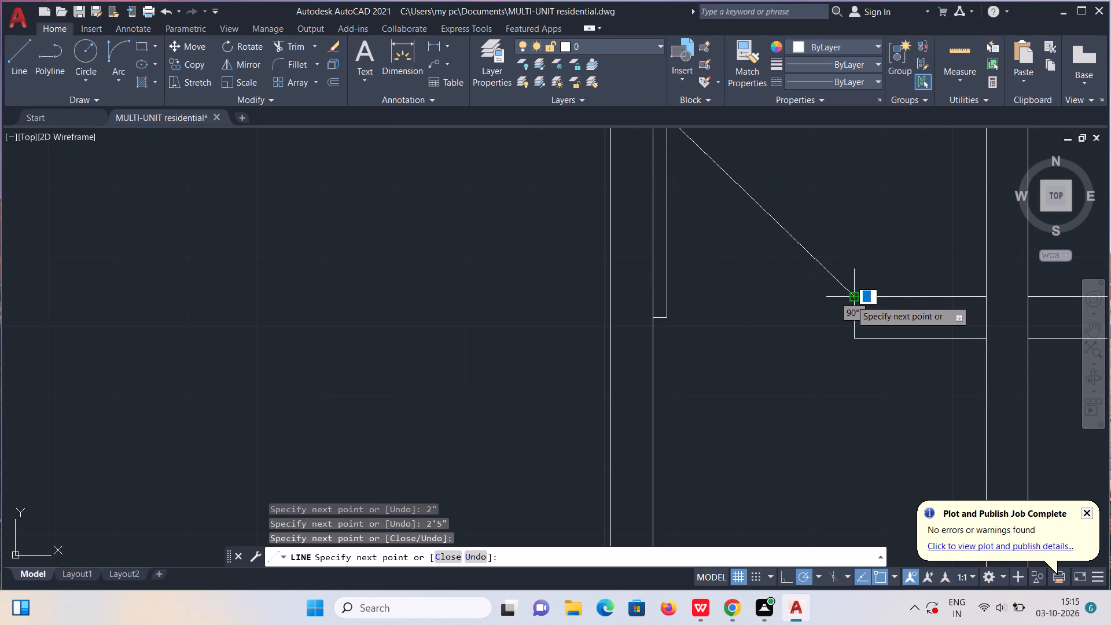
pyautogui.scroll(-1, 851, 300)
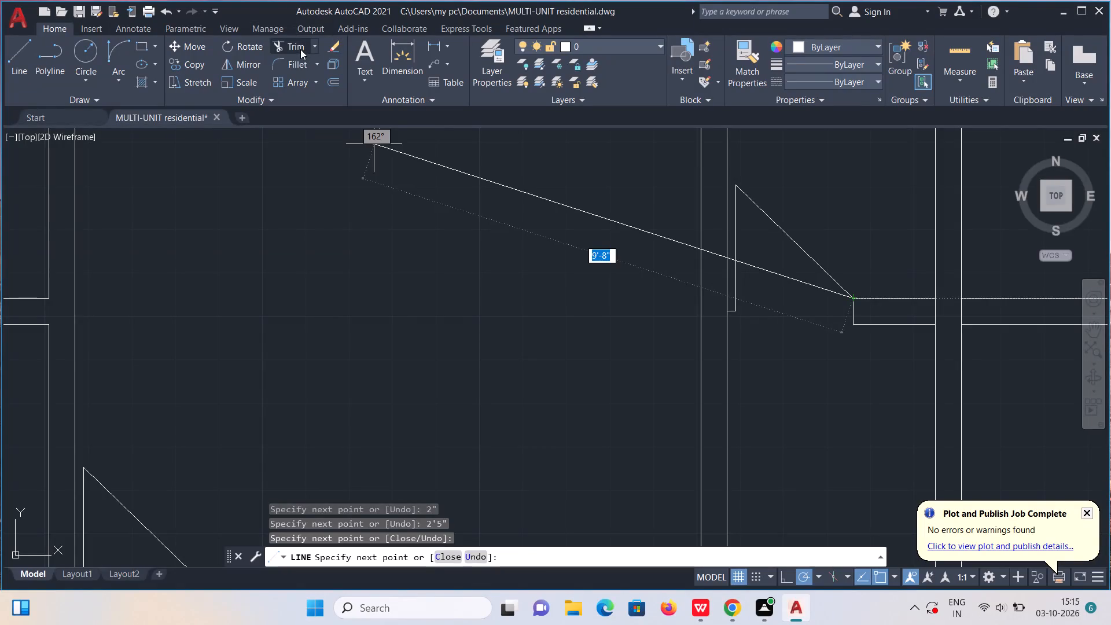
# Trim the fourth vertical partition's face lines where they cross the short horizontal partition to clean the junction.
pyautogui.click(300, 49)
pyautogui.moveTo(921, 317); pyautogui.dragTo(967, 314)
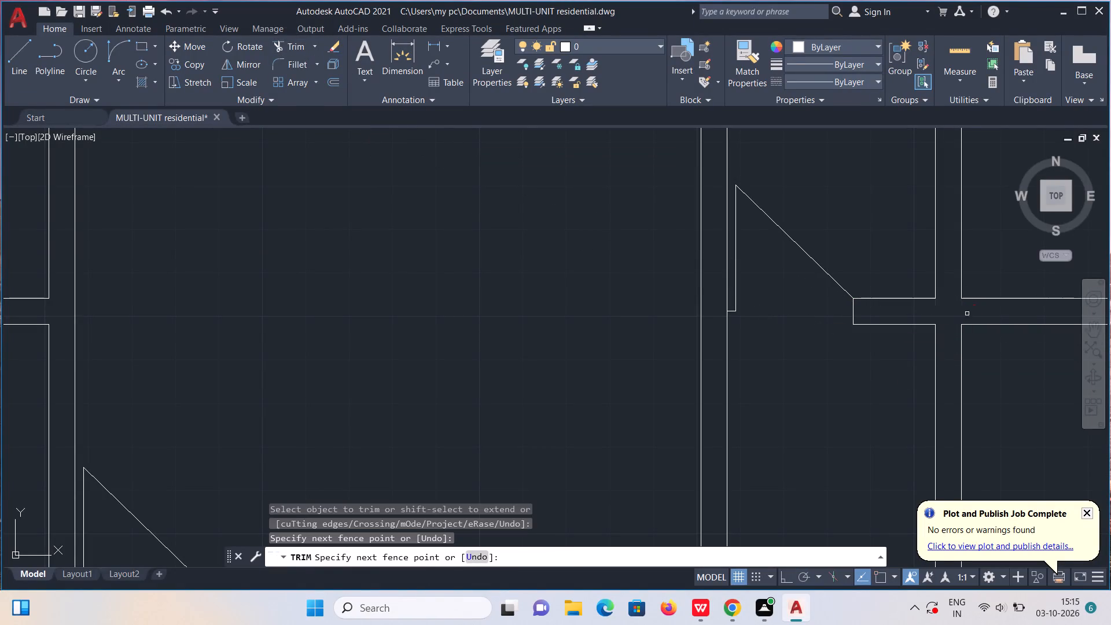
pyautogui.scroll(-3, 957, 312)
pyautogui.scroll(1, 919, 345)
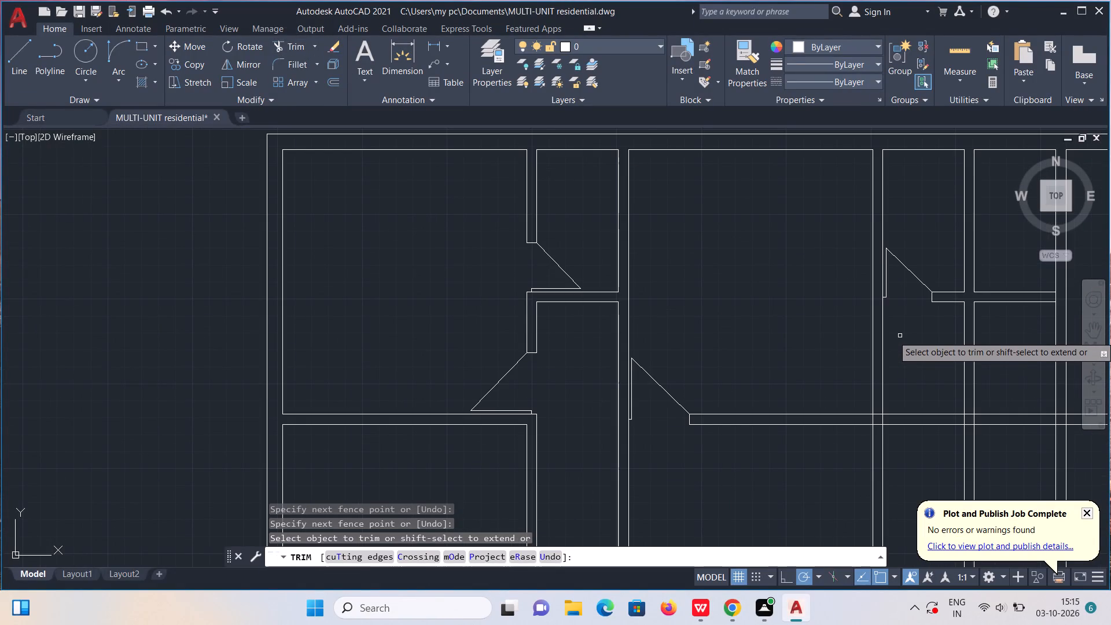
pyautogui.press('Escape')
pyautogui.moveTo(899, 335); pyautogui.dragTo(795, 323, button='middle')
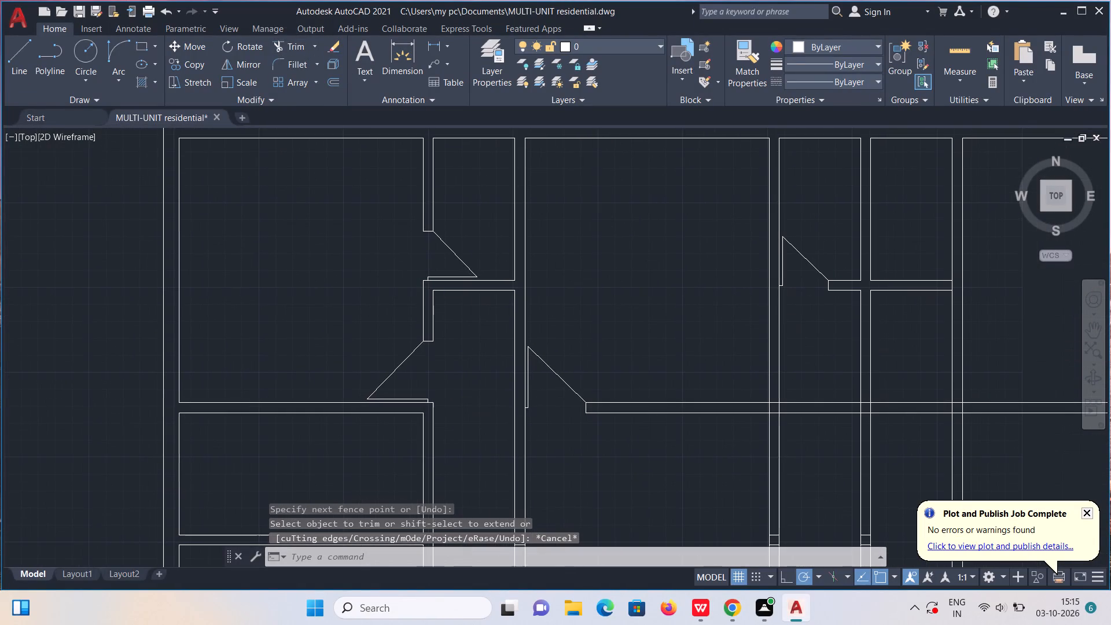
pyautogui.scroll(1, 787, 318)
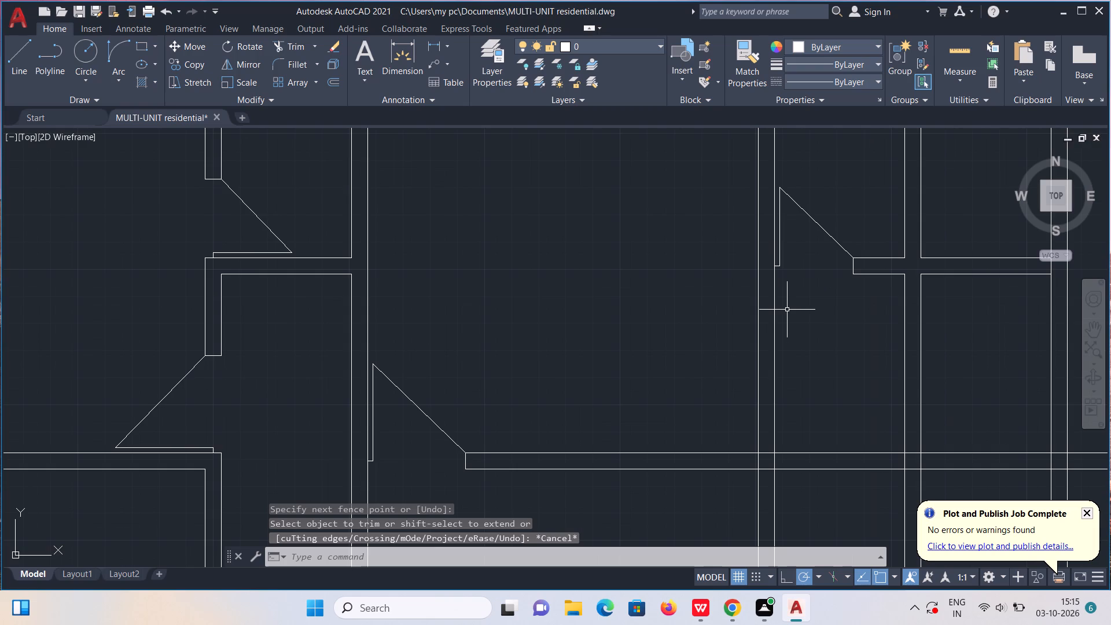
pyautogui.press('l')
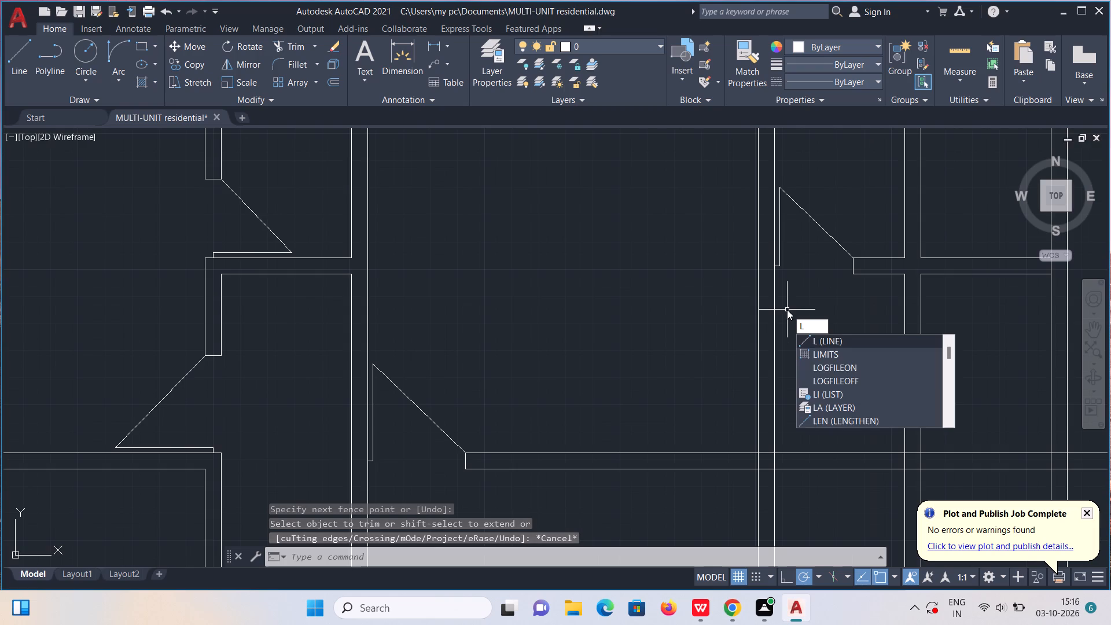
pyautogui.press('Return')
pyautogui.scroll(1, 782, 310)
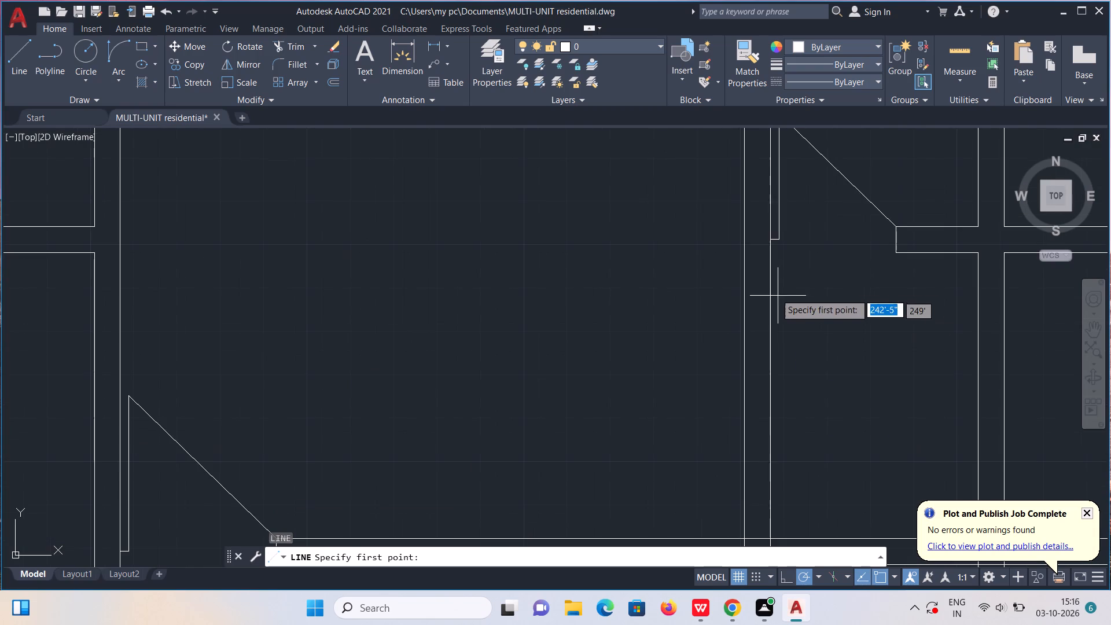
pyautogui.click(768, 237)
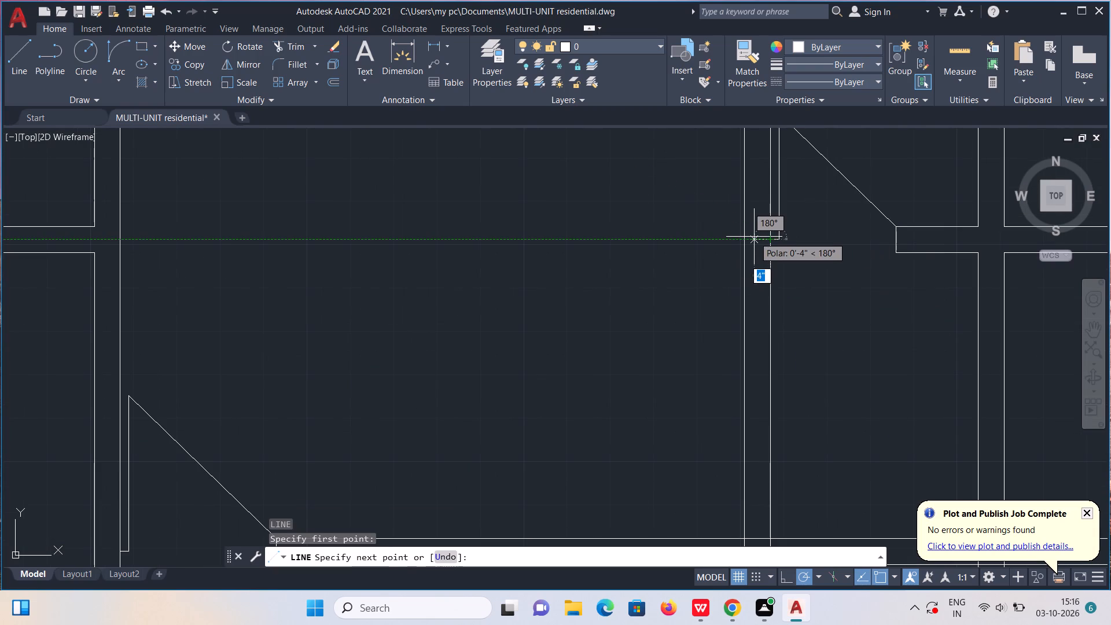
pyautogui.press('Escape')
# Draw a 6" horizontal line across the third vertical partition, level with the short horizontal partition's lower face.
pyautogui.press('l')
pyautogui.press('Return')
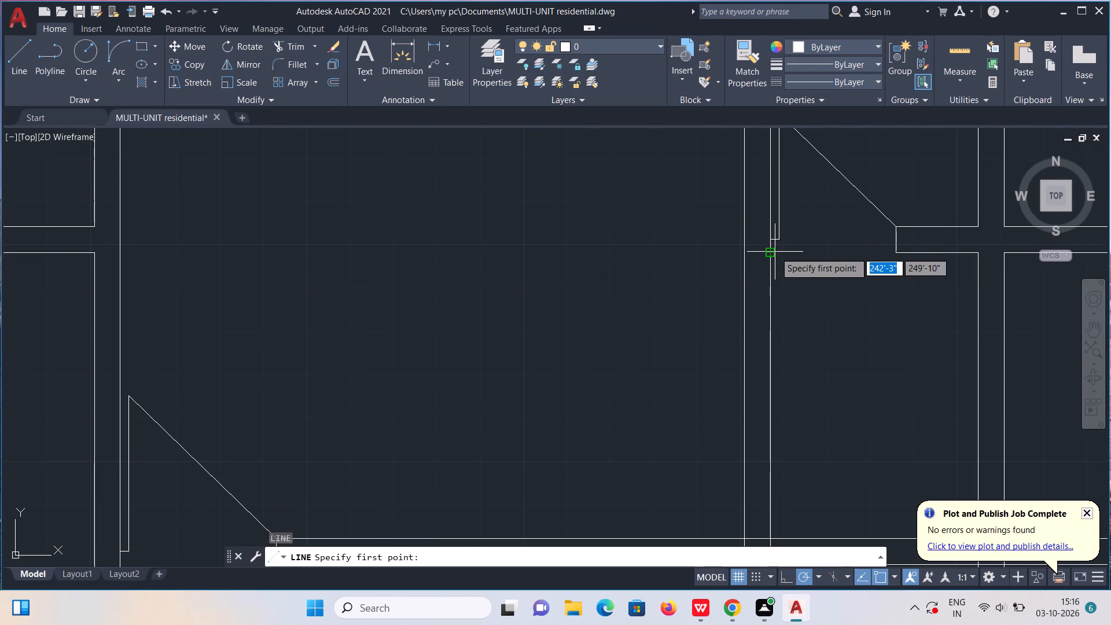
pyautogui.click(767, 255)
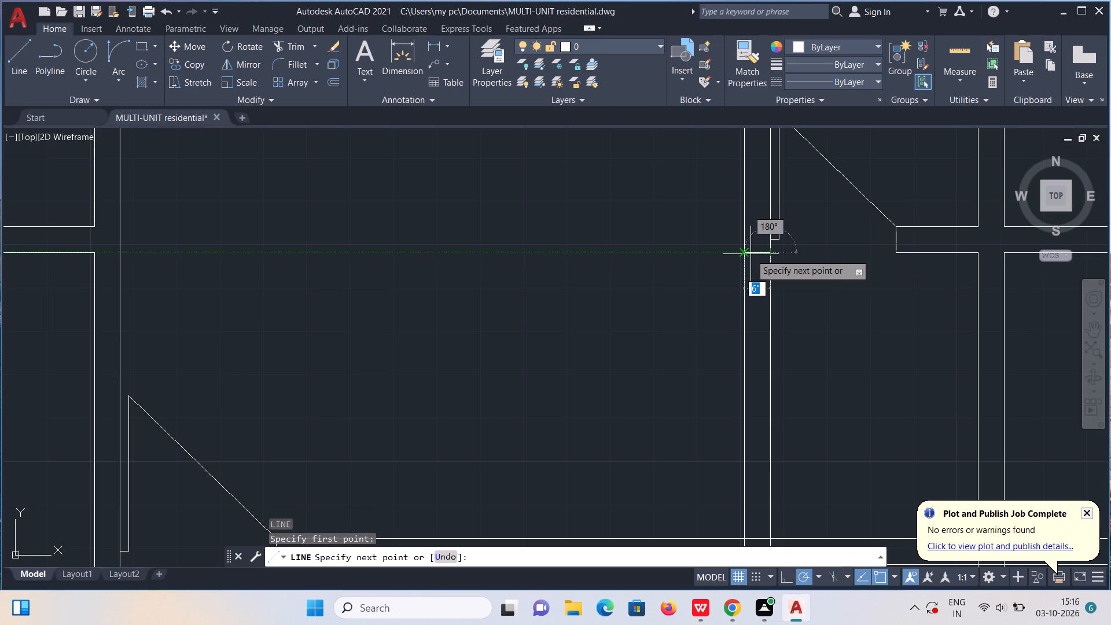
pyautogui.click(746, 254)
pyautogui.press('Escape')
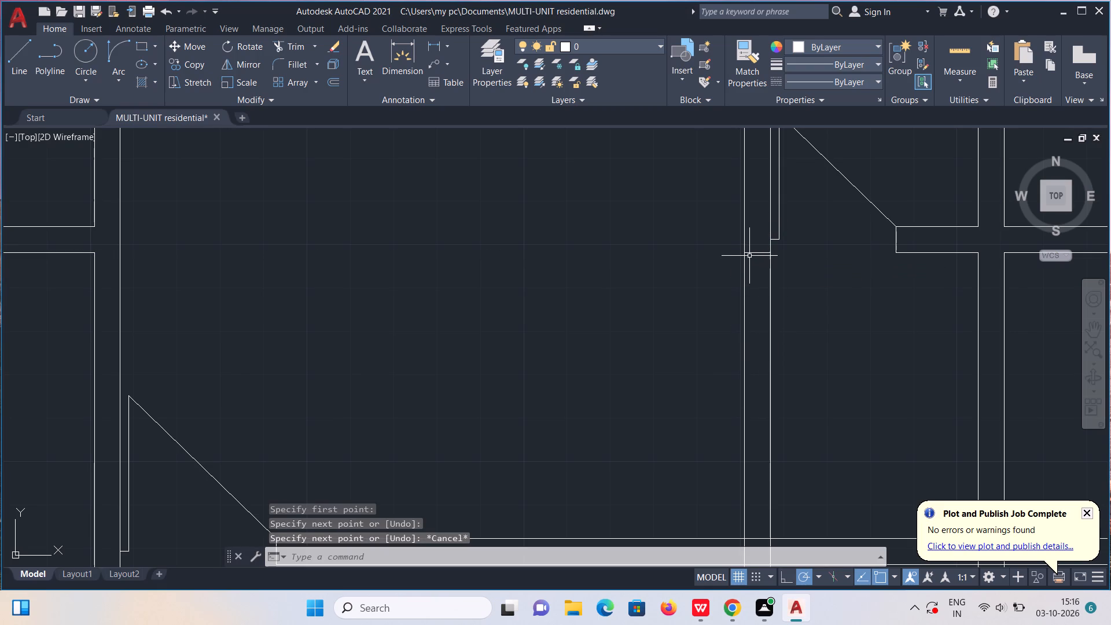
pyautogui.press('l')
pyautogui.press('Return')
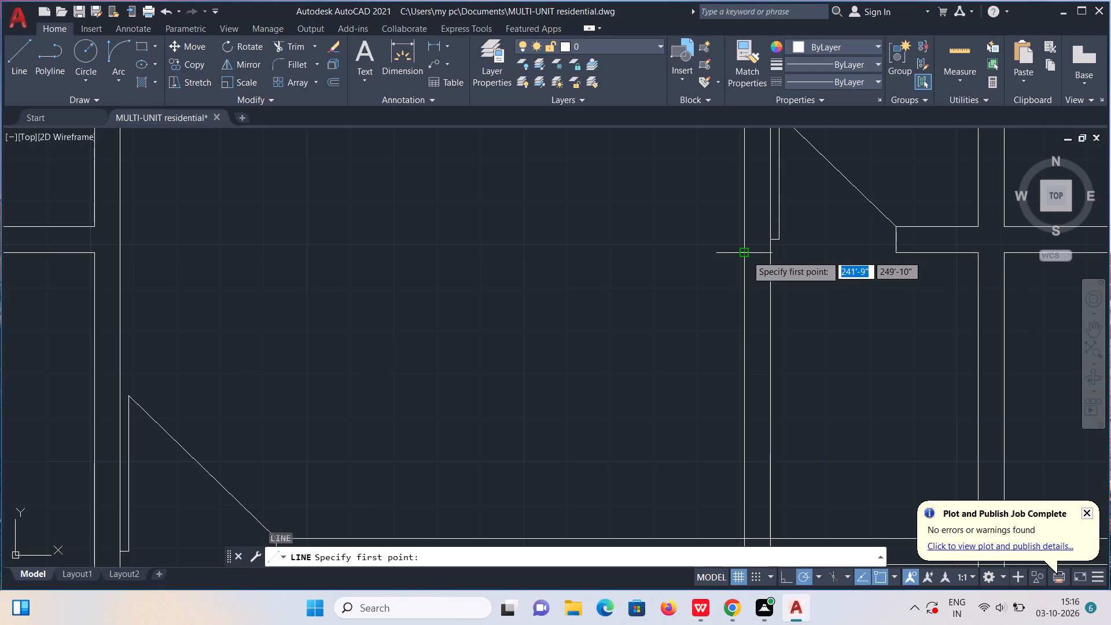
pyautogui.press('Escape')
# Copy that horizontal line 3' down and trim the third vertical partition between the two lines for a door opening.
pyautogui.click(754, 253)
pyautogui.write('co')
pyautogui.press('Return')
pyautogui.click(754, 253)
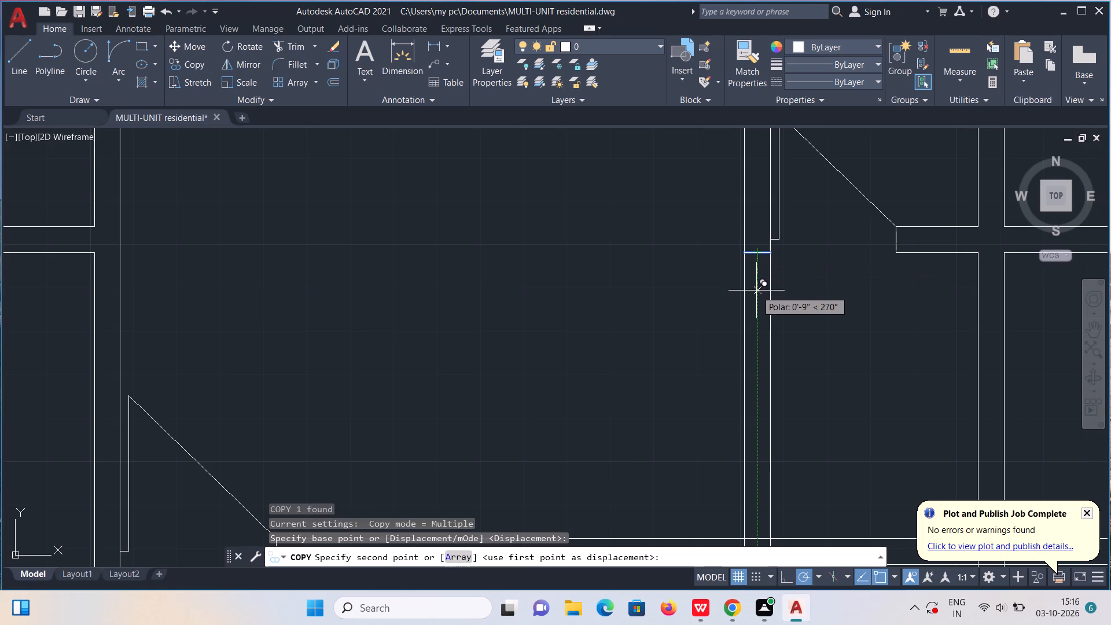
pyautogui.write("3'")
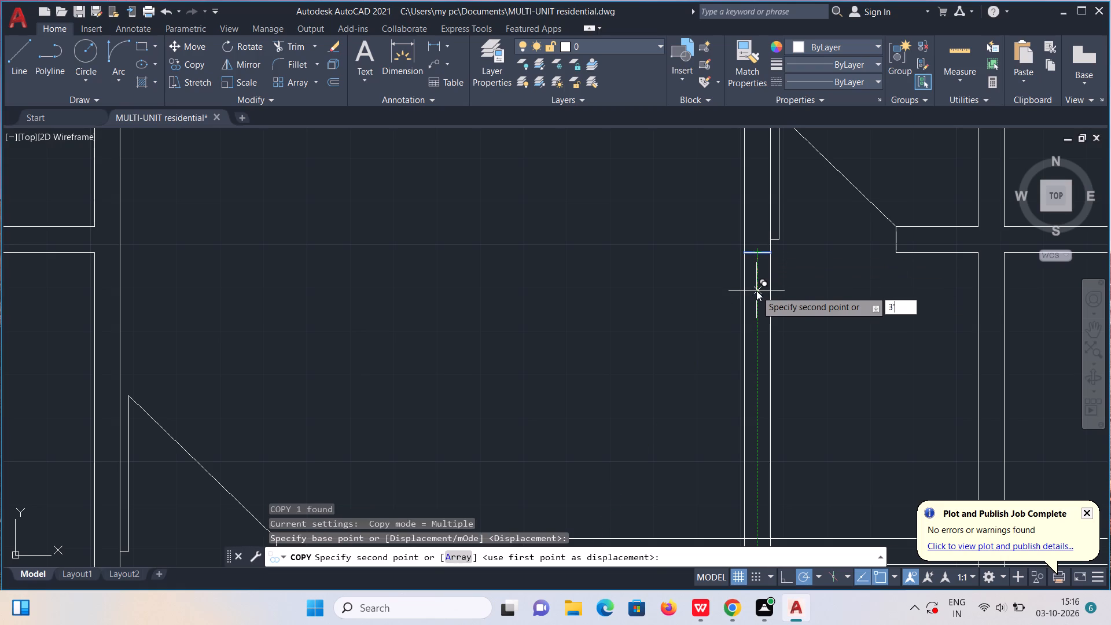
pyautogui.press('Return')
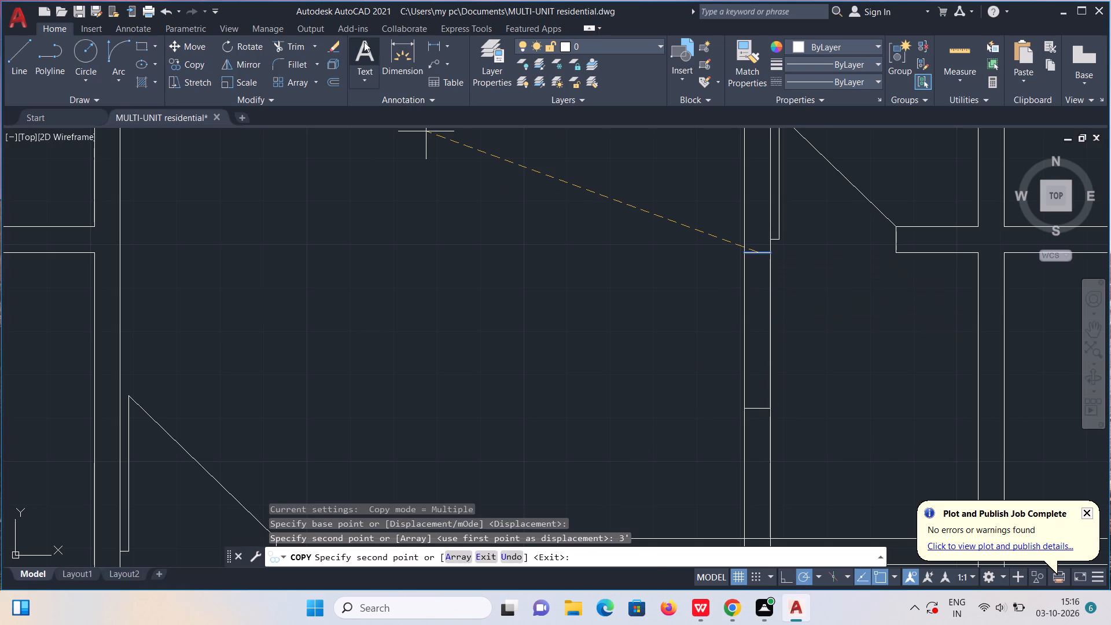
pyautogui.click(297, 42)
pyautogui.moveTo(602, 296); pyautogui.dragTo(793, 305)
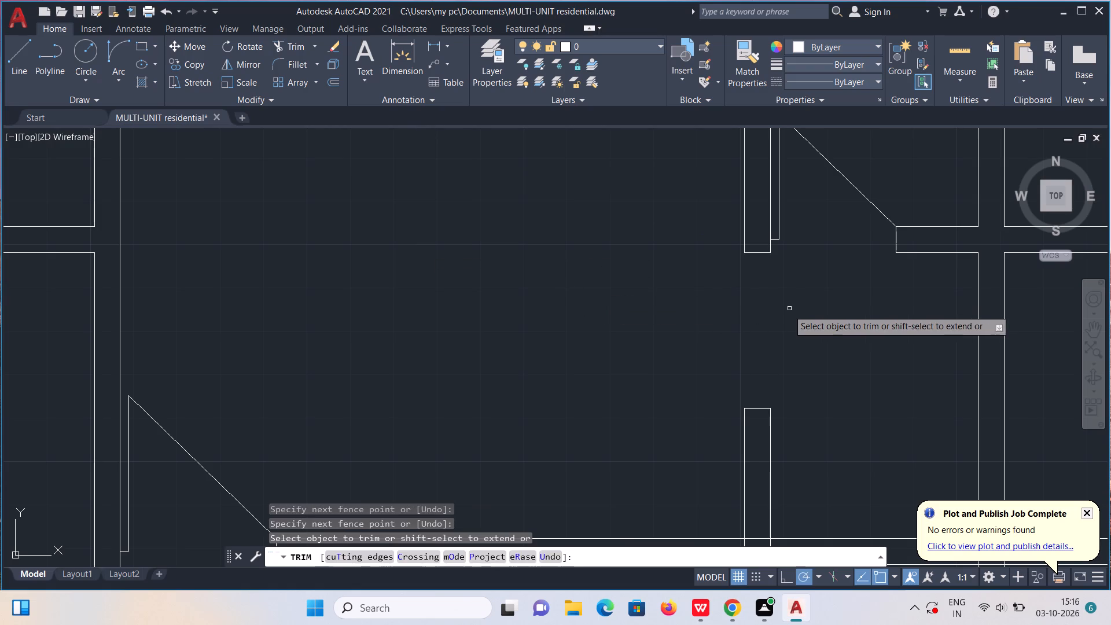
pyautogui.press('l')
pyautogui.press('Return')
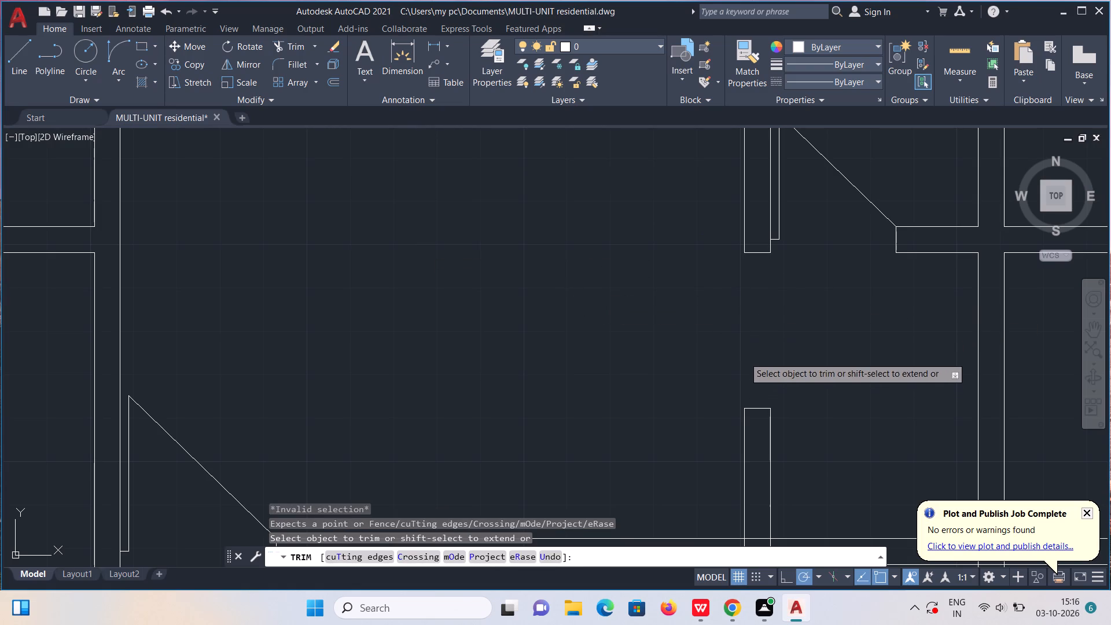
pyautogui.press('Escape')
# Draw a vertical line through the third vertical partition's opening, joining the midpoints of its lower and upper jambs.
pyautogui.press('l')
pyautogui.press('Return')
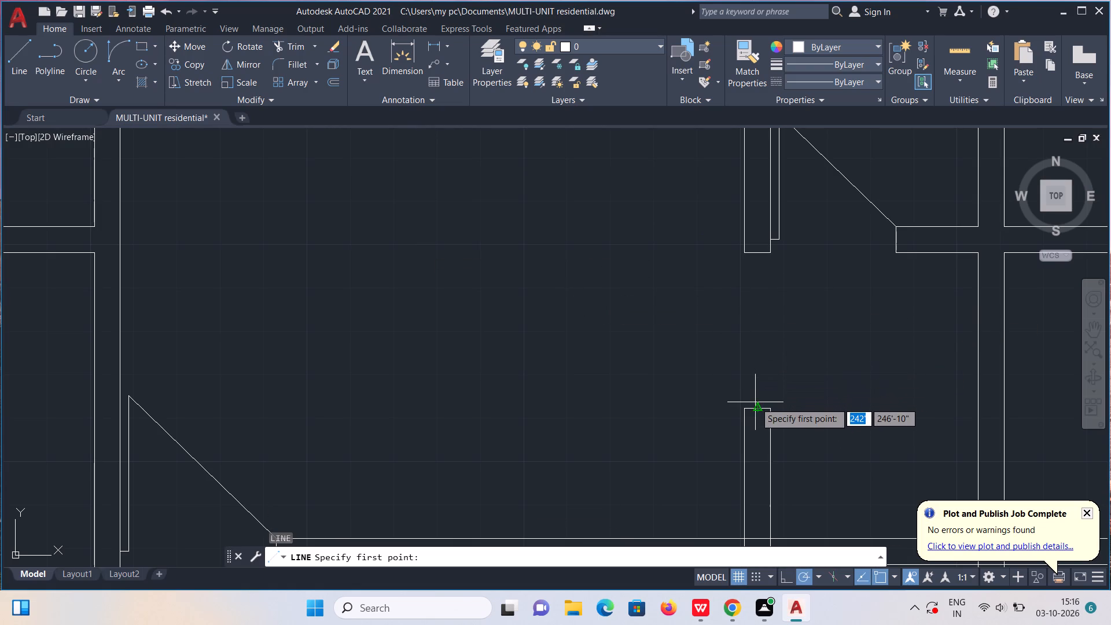
pyautogui.click(756, 411)
pyautogui.click(756, 252)
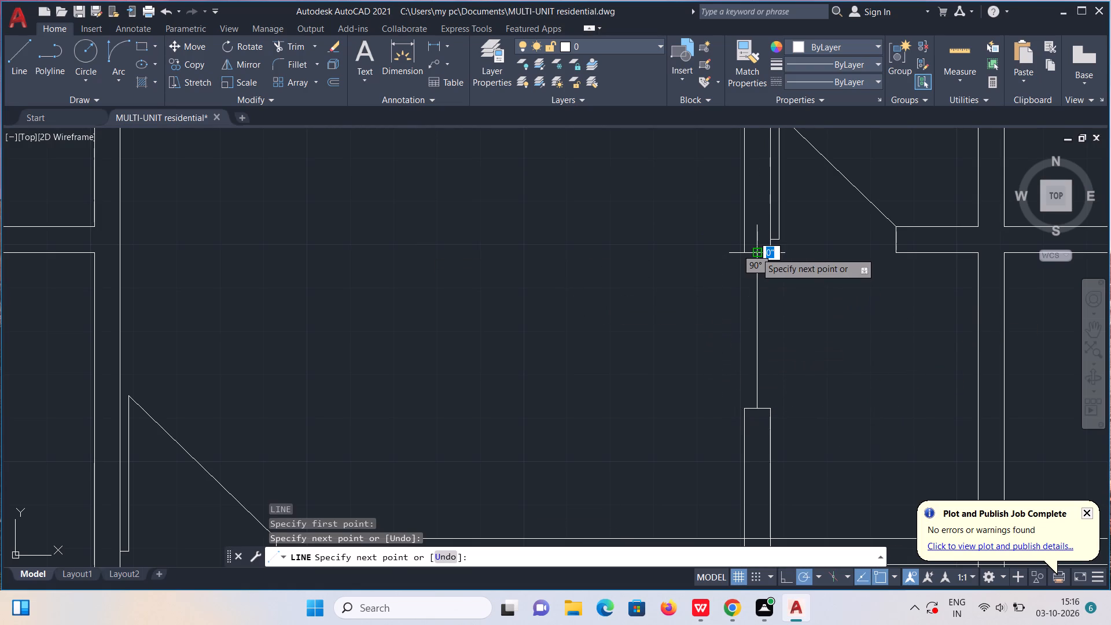
pyautogui.press('Escape')
# Draw a vertical line across the short horizontal partition's end, along the fifth vertical partition's near face.
pyautogui.scroll(-1, 756, 252)
pyautogui.moveTo(803, 299); pyautogui.dragTo(683, 306, button='middle')
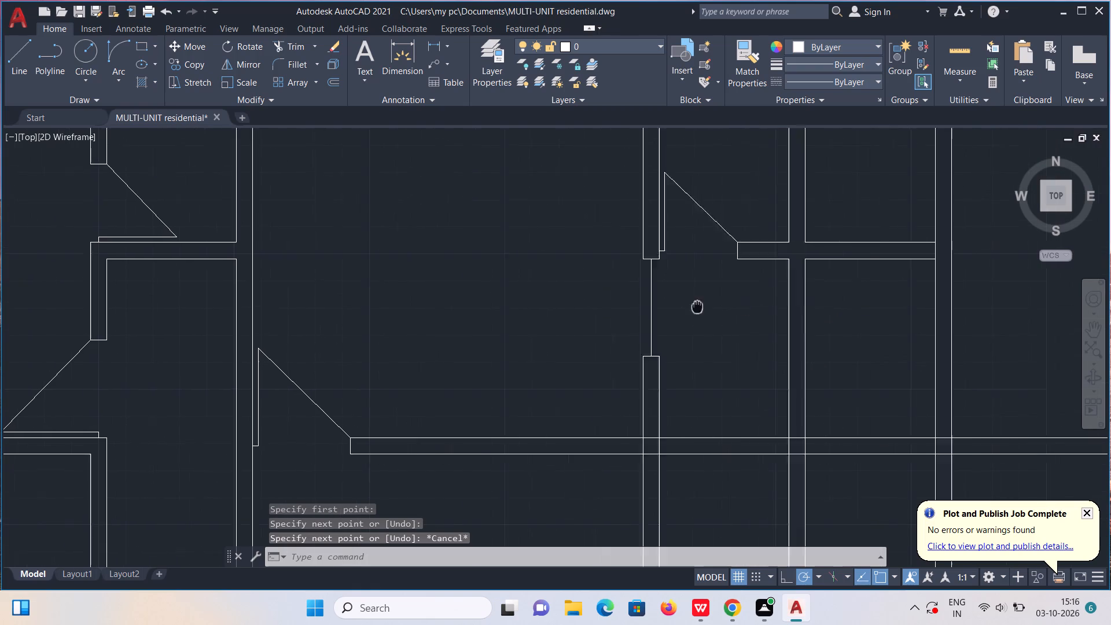
pyautogui.moveTo(683, 306); pyautogui.dragTo(600, 267, button='middle')
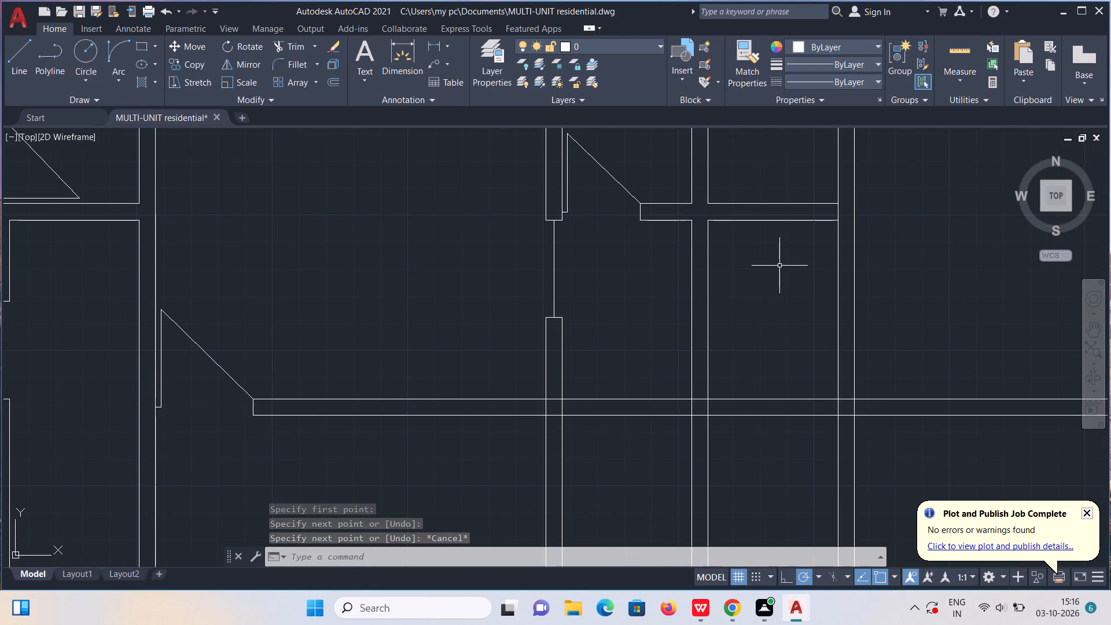
pyautogui.moveTo(785, 278); pyautogui.dragTo(729, 389, button='middle')
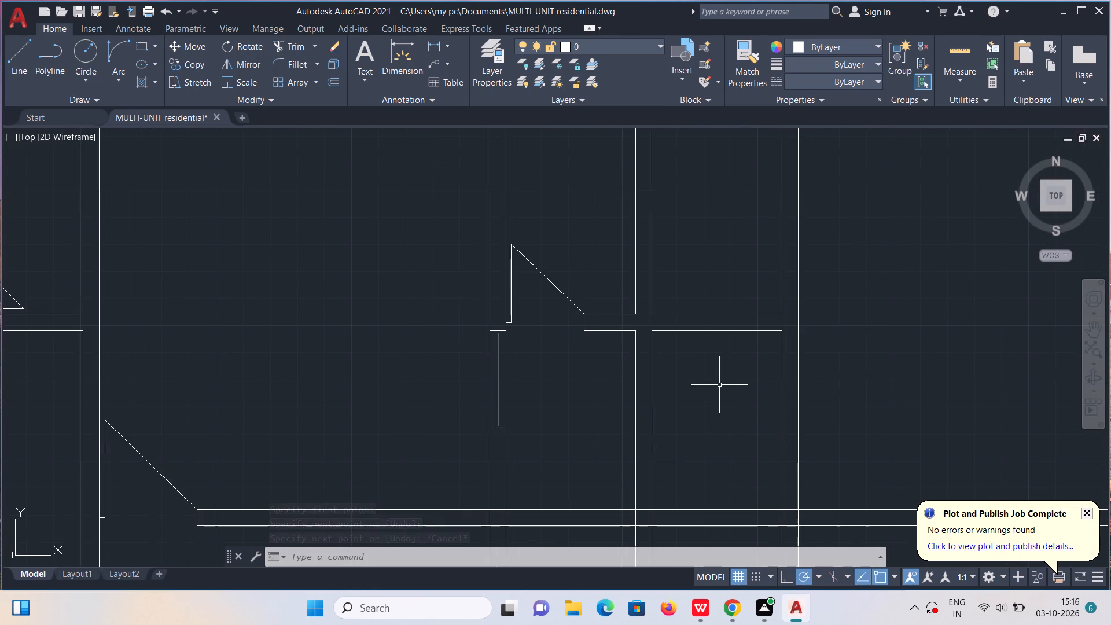
pyautogui.press('l')
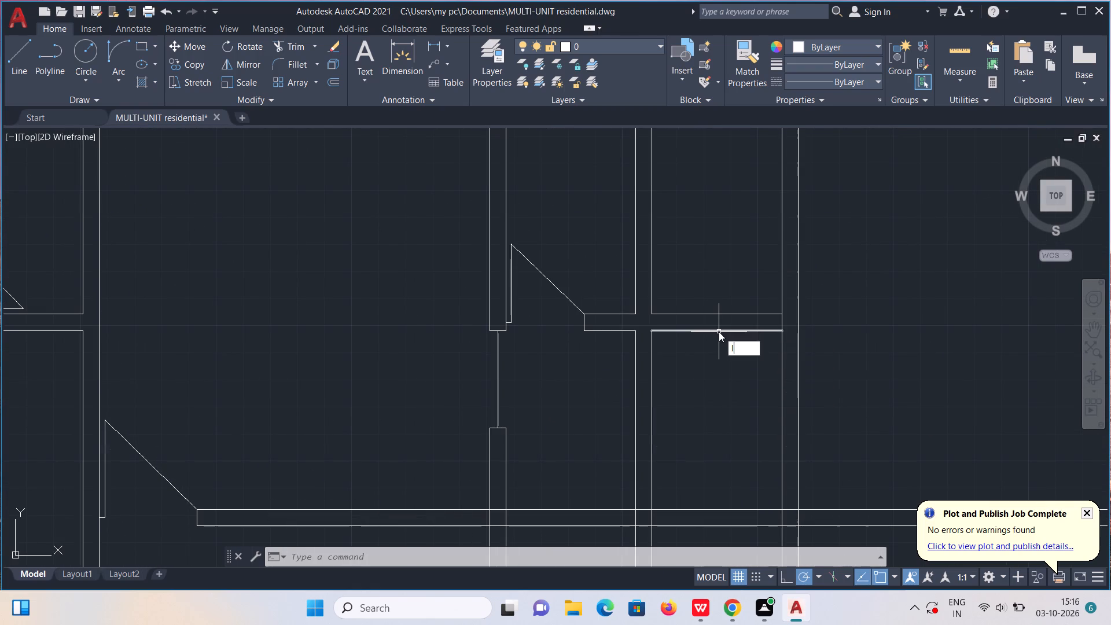
pyautogui.press('Return')
pyautogui.scroll(2, 741, 304)
pyautogui.click(843, 330)
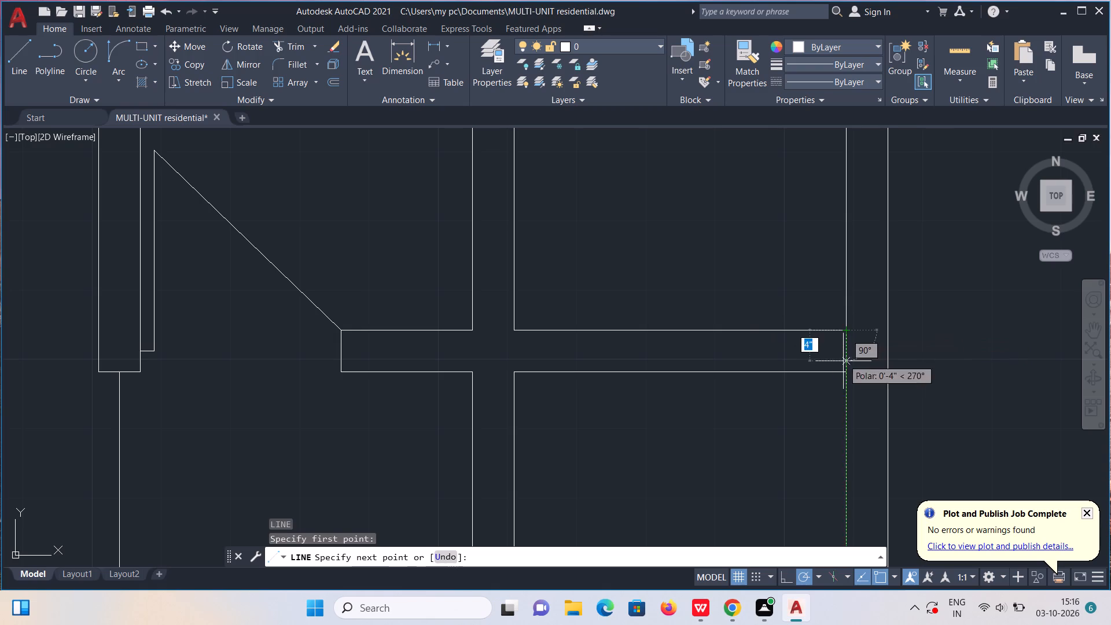
pyautogui.click(844, 372)
pyautogui.press('Escape')
# Copy that end line 2'5" toward the fourth vertical partition and trim the short horizontal partition between the two lines for a door opening.
pyautogui.click(845, 359)
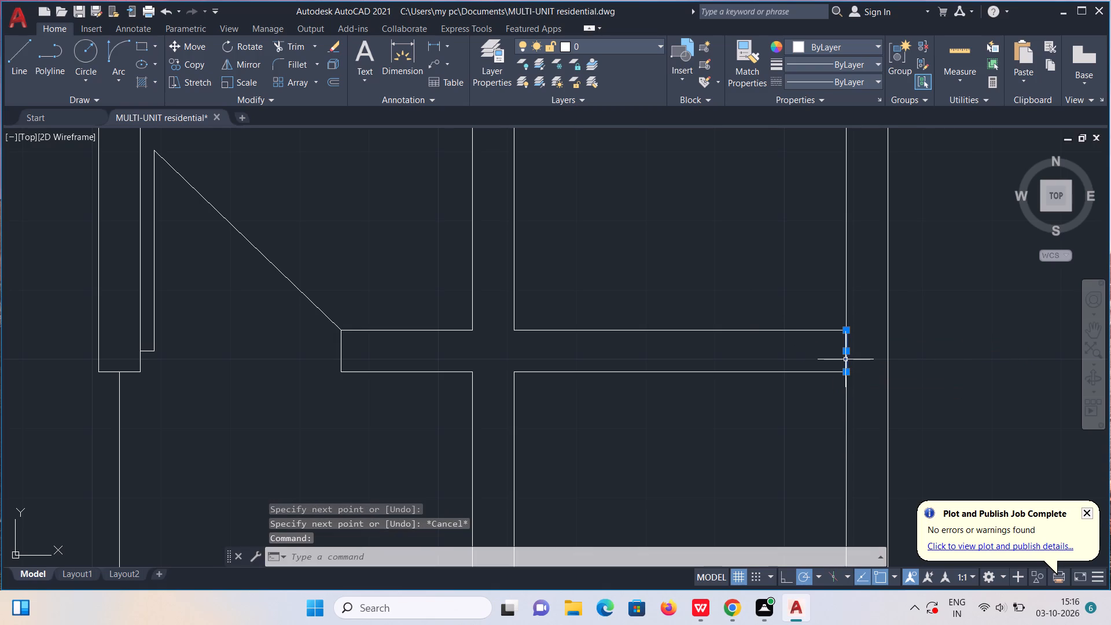
pyautogui.write('co')
pyautogui.press('Return')
pyautogui.click(845, 359)
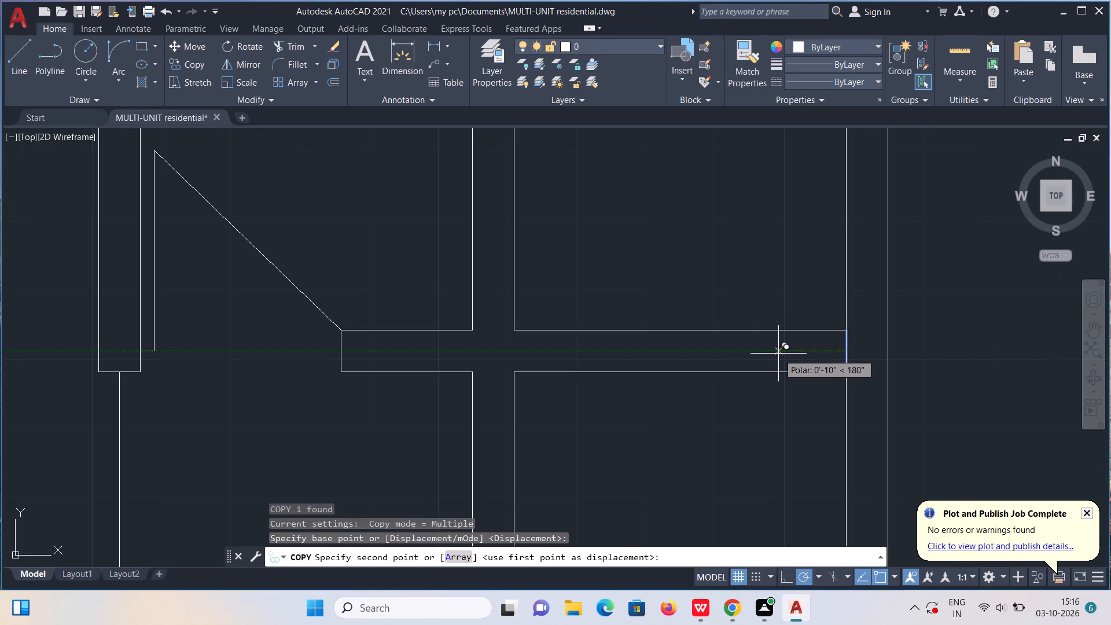
pyautogui.write('2\'5"')
pyautogui.press('Return')
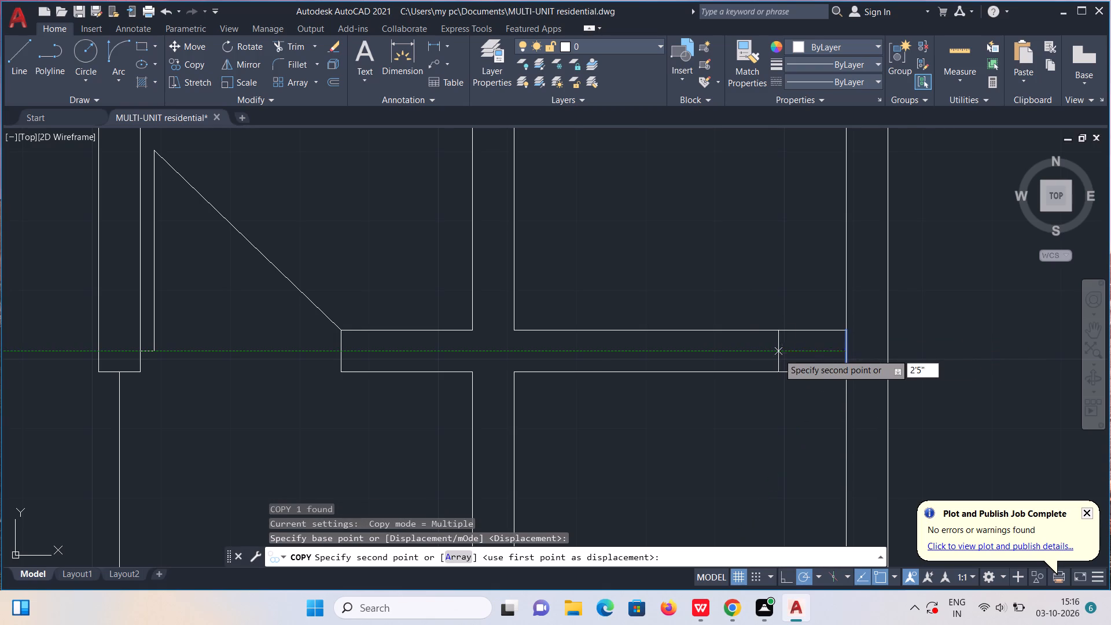
pyautogui.click(308, 40)
pyautogui.moveTo(681, 289); pyautogui.dragTo(686, 299)
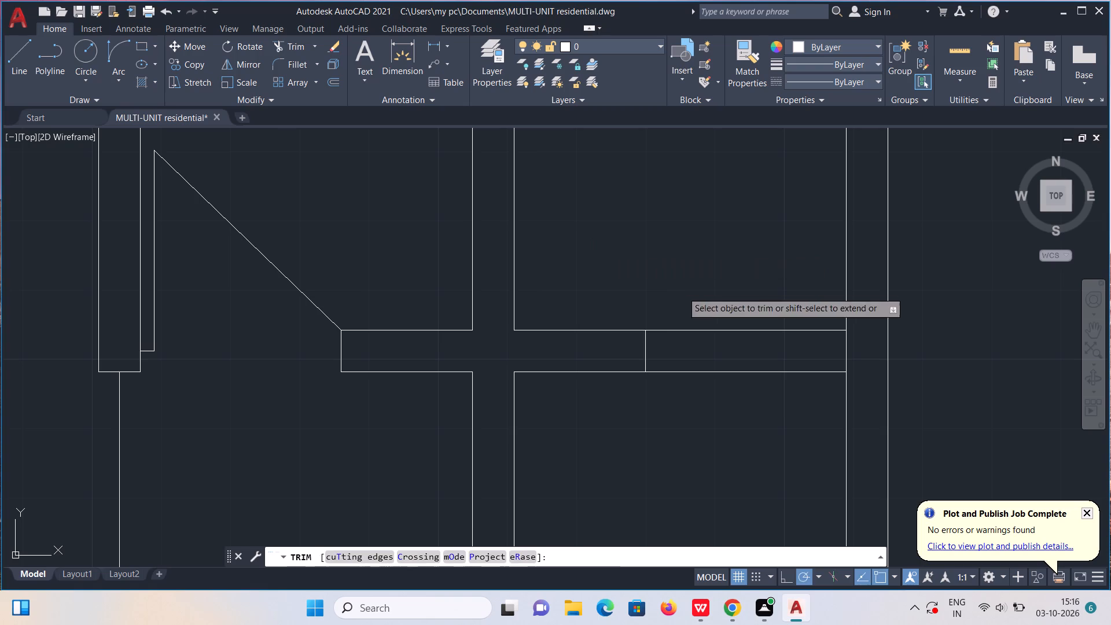
pyautogui.moveTo(686, 299); pyautogui.dragTo(700, 388)
pyautogui.press('Escape')
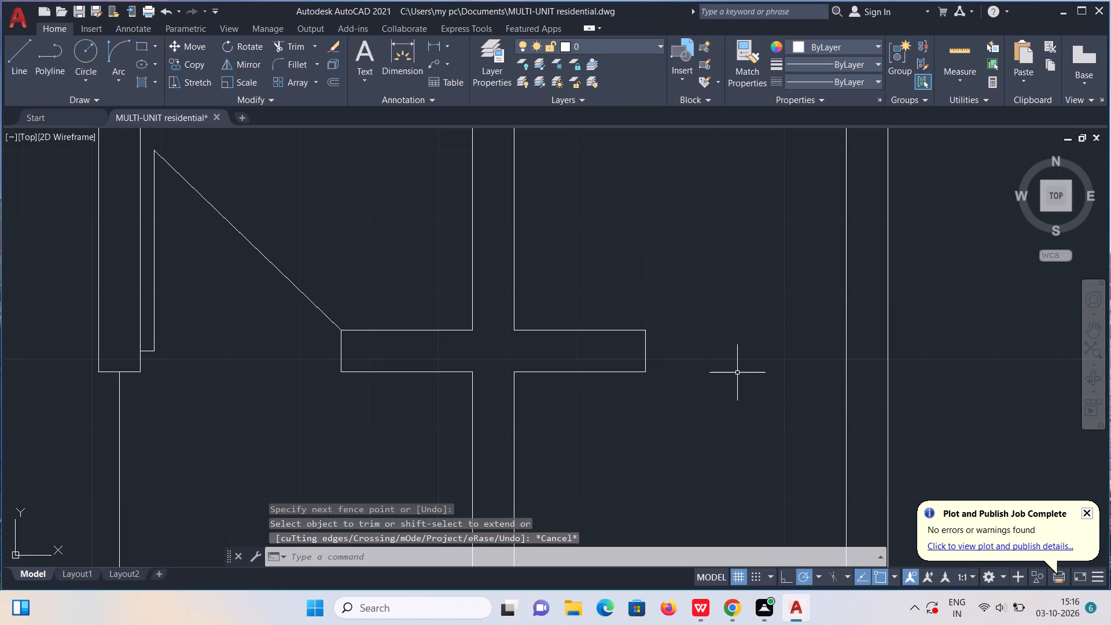
# Draw this opening's door: 2" out from the fifth vertical partition, 2'5" up, and a diagonal to the opposite jamb's upper corner.
pyautogui.press('l')
pyautogui.press('Return')
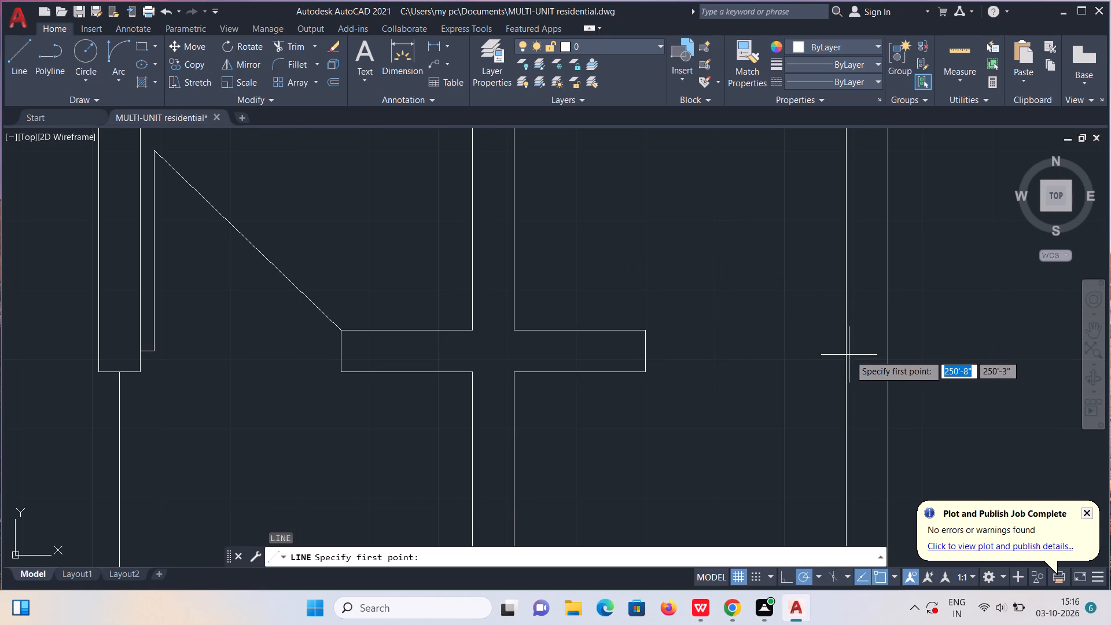
pyautogui.click(849, 355)
pyautogui.press('2')
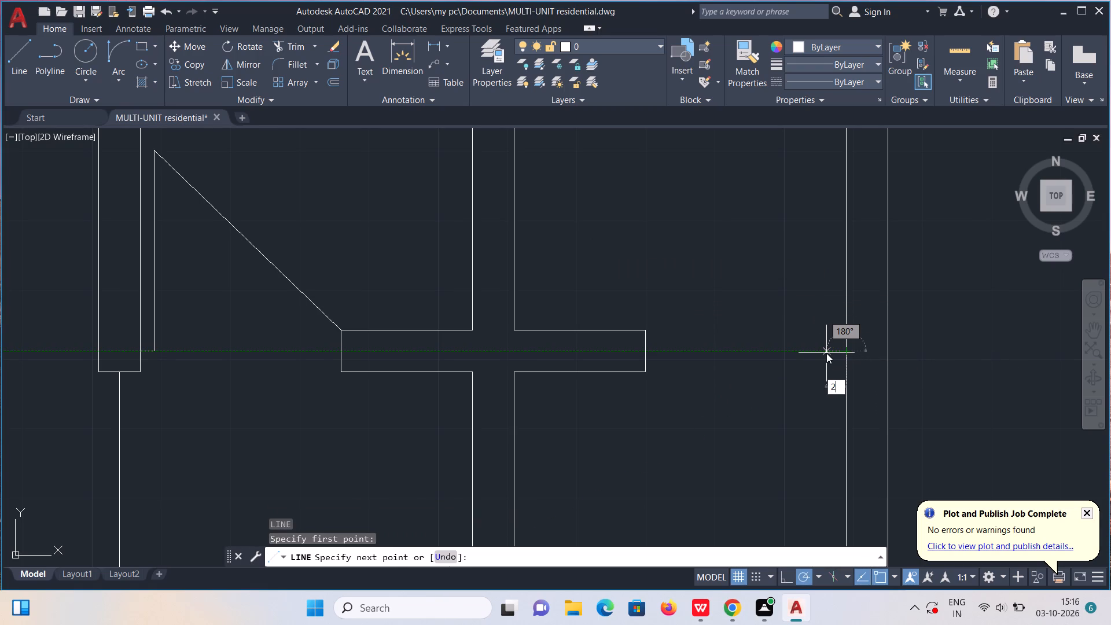
pyautogui.hotkey('shift', '"')
pyautogui.press('Return')
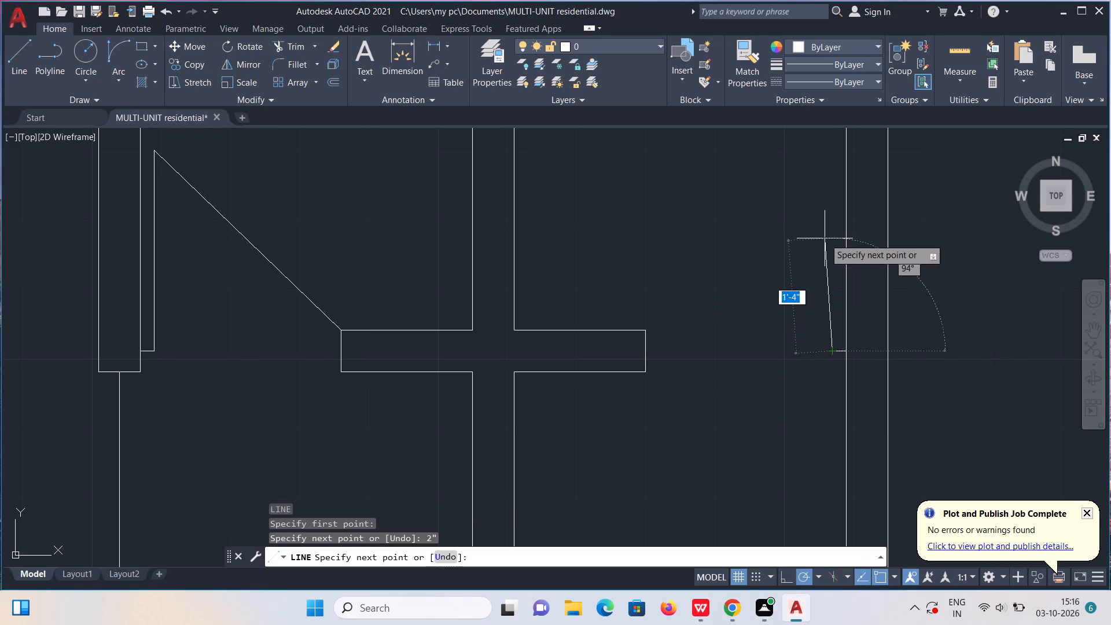
pyautogui.press('2')
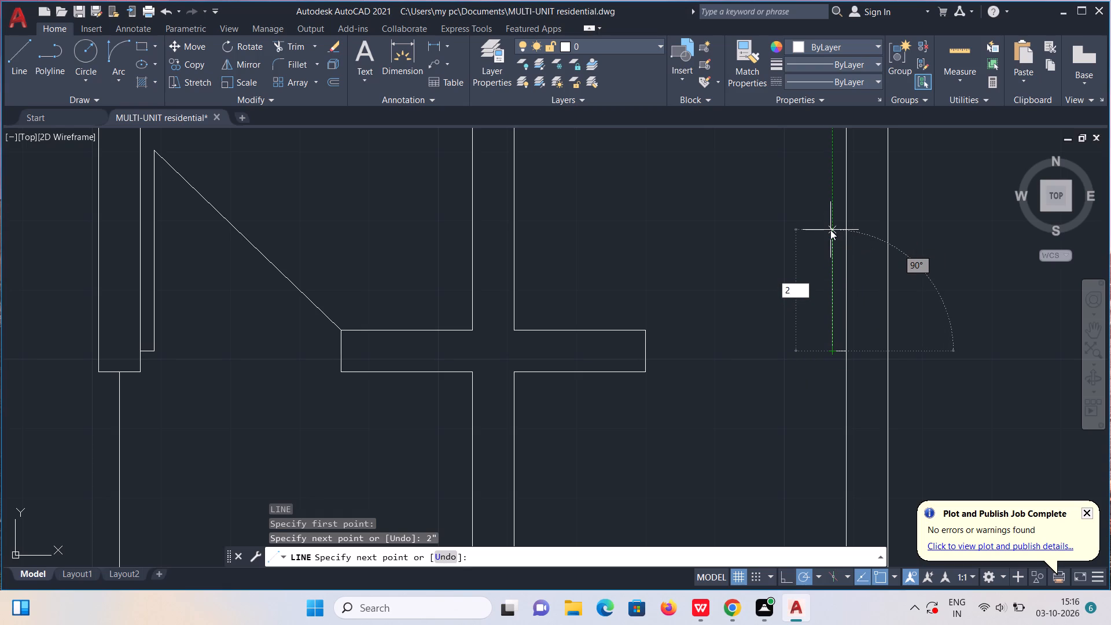
pyautogui.press("'")
pyautogui.write('5"')
pyautogui.press('Return')
pyautogui.click(647, 330)
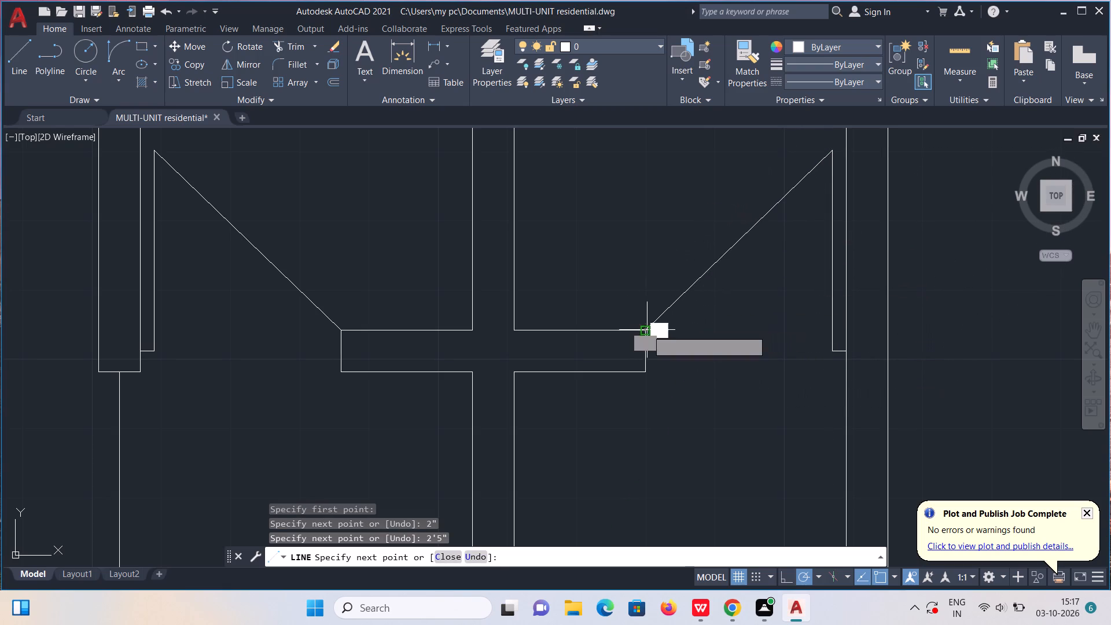
pyautogui.scroll(-3, 647, 330)
pyautogui.press('Escape')
# Draw a horizontal line across the fifth vertical partition, level with the short horizontal partition's lower face.
pyautogui.moveTo(658, 369); pyautogui.dragTo(605, 355, button='middle')
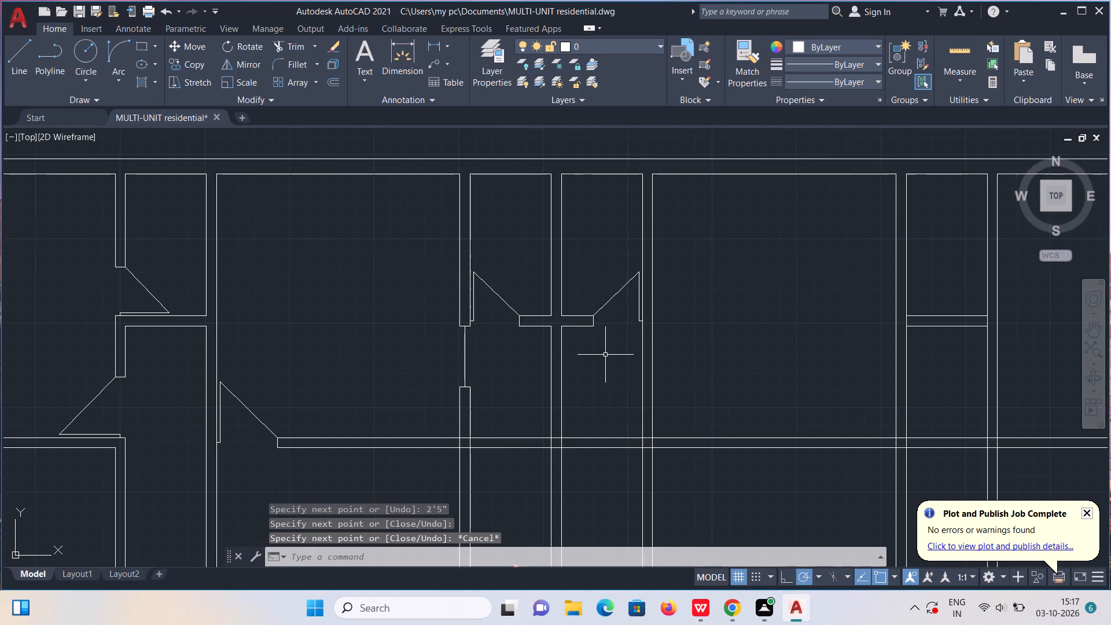
pyautogui.scroll(1, 643, 369)
pyautogui.press('l')
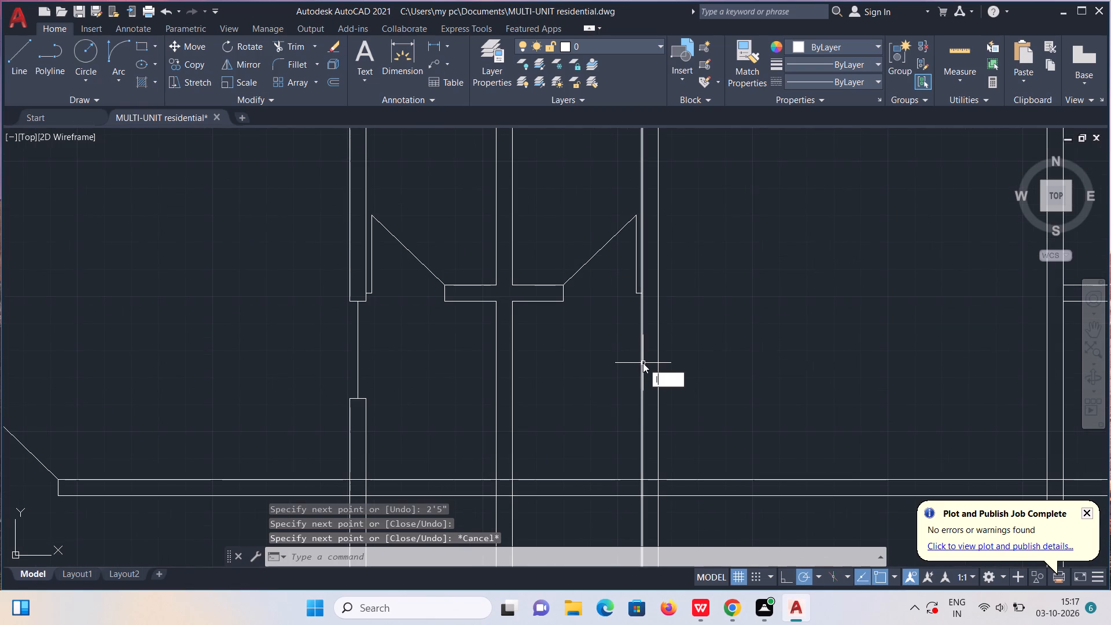
pyautogui.press('Return')
pyautogui.scroll(1, 642, 360)
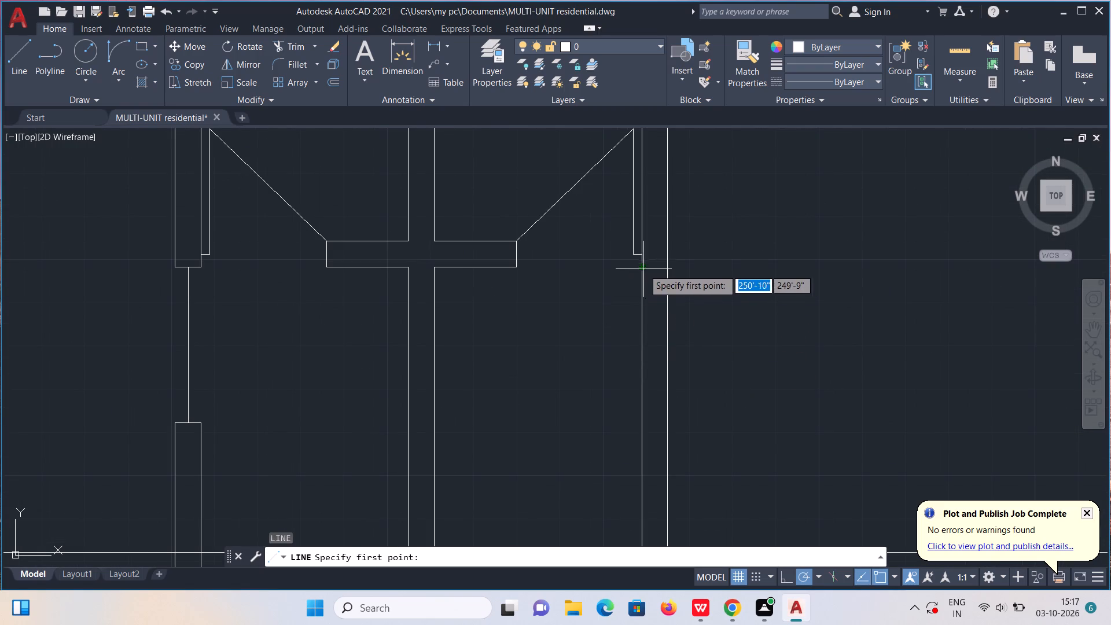
pyautogui.click(643, 269)
pyautogui.click(668, 273)
pyautogui.press('Escape')
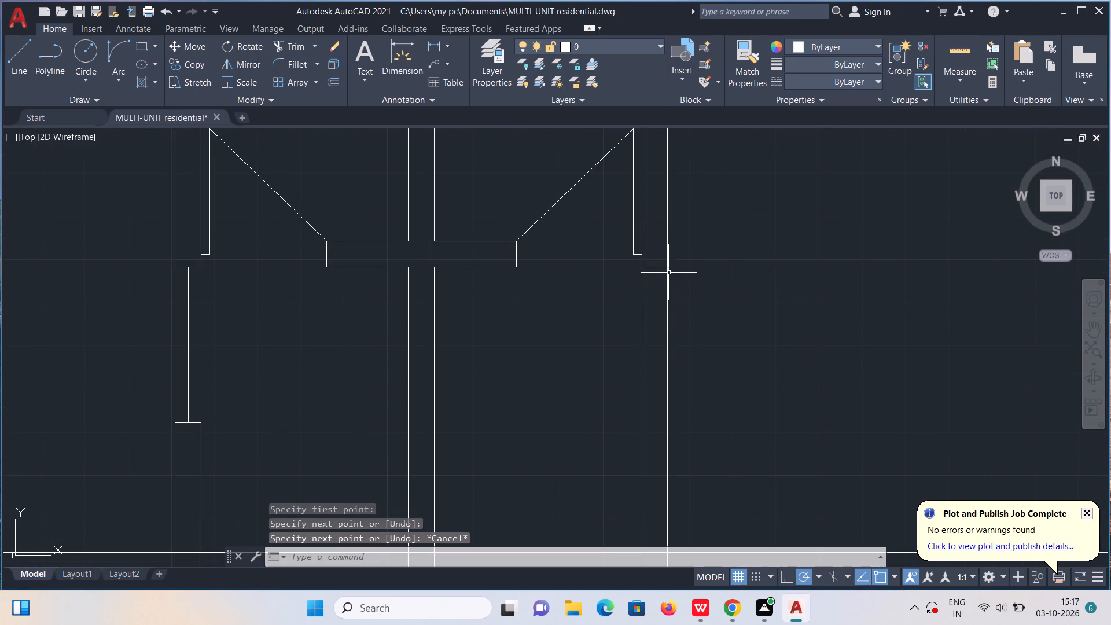
# Copy that horizontal line 3' down and trim the fifth vertical partition between the two lines for an opening.
pyautogui.click(656, 268)
pyautogui.write('co')
pyautogui.press('Return')
pyautogui.click(656, 268)
pyautogui.write("3'")
pyautogui.press('Return')
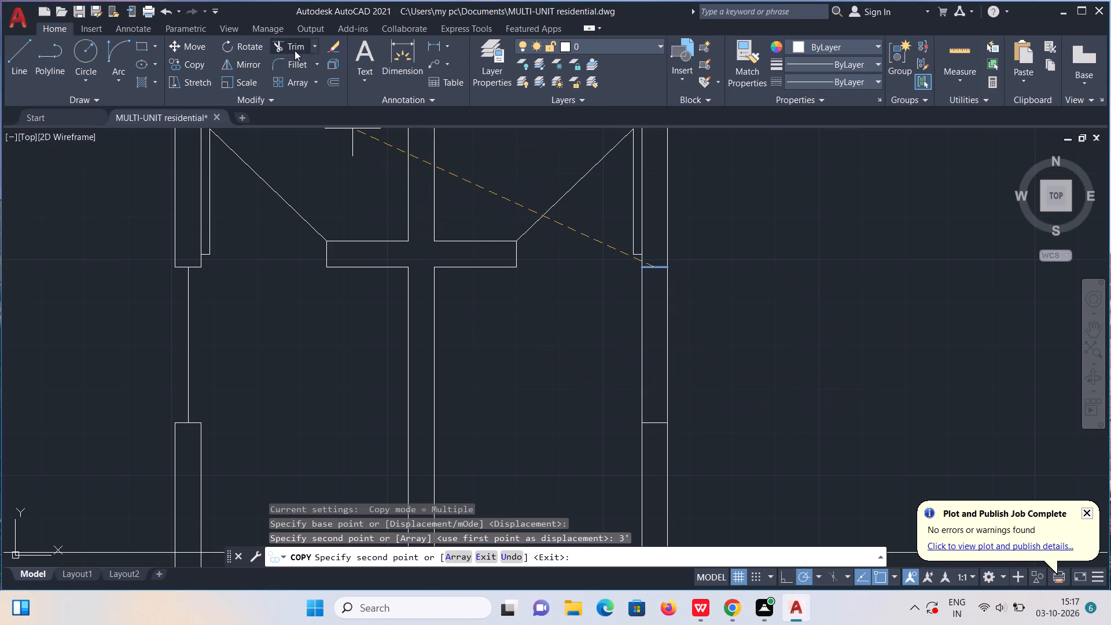
pyautogui.click(295, 50)
pyautogui.moveTo(593, 372); pyautogui.dragTo(715, 363)
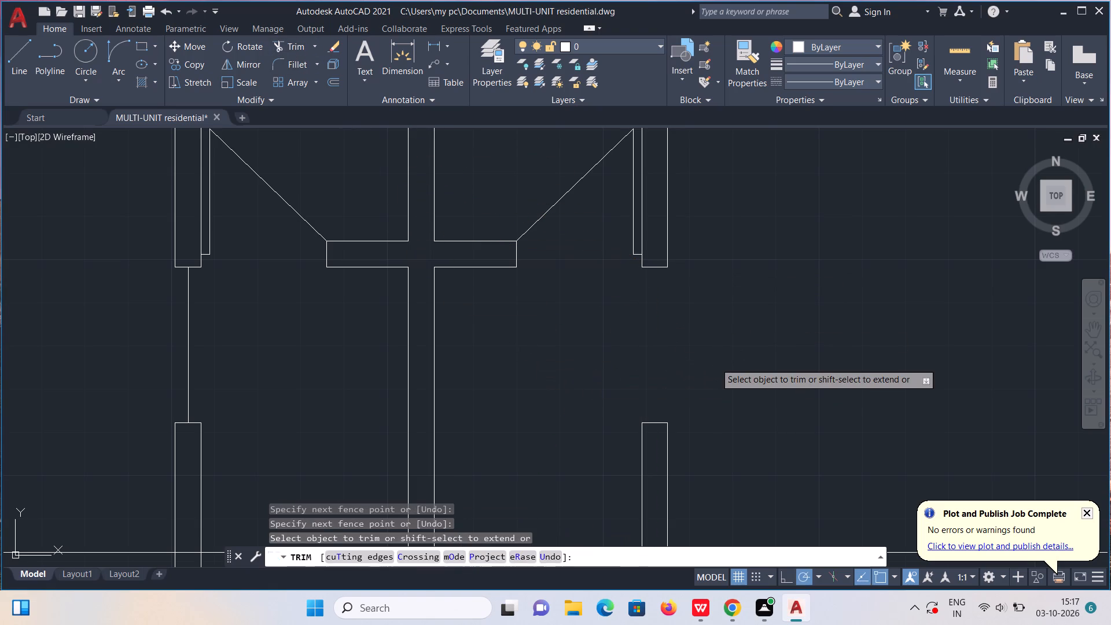
pyautogui.press('Escape')
# Draw a vertical line through the fifth vertical partition's opening, joining the midpoints of its lower and upper jambs.
pyautogui.press('l')
pyautogui.press('Return')
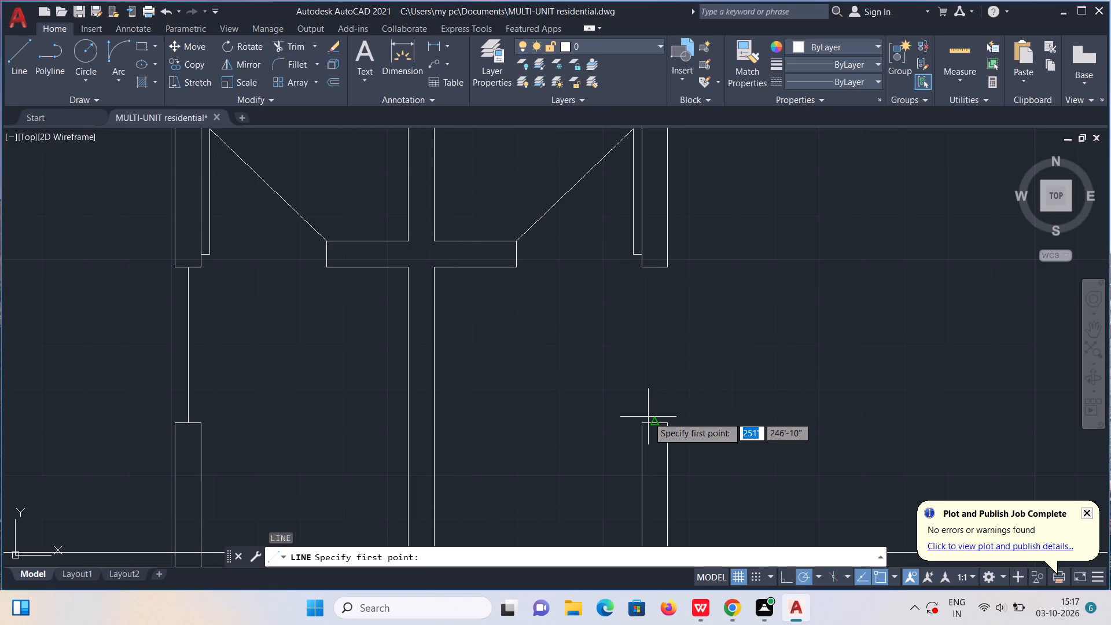
pyautogui.click(654, 420)
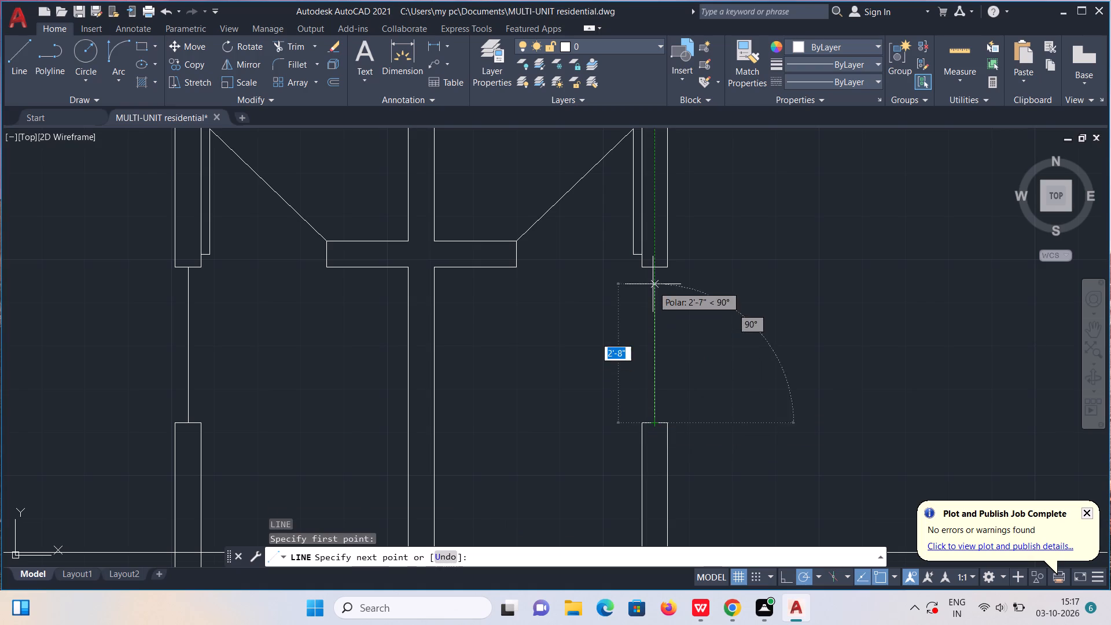
pyautogui.click(654, 268)
pyautogui.press('Escape')
# Trim the third vertical partition's face lines and the long horizontal partition's upper line where they cross, opening the junction.
pyautogui.scroll(-3, 654, 268)
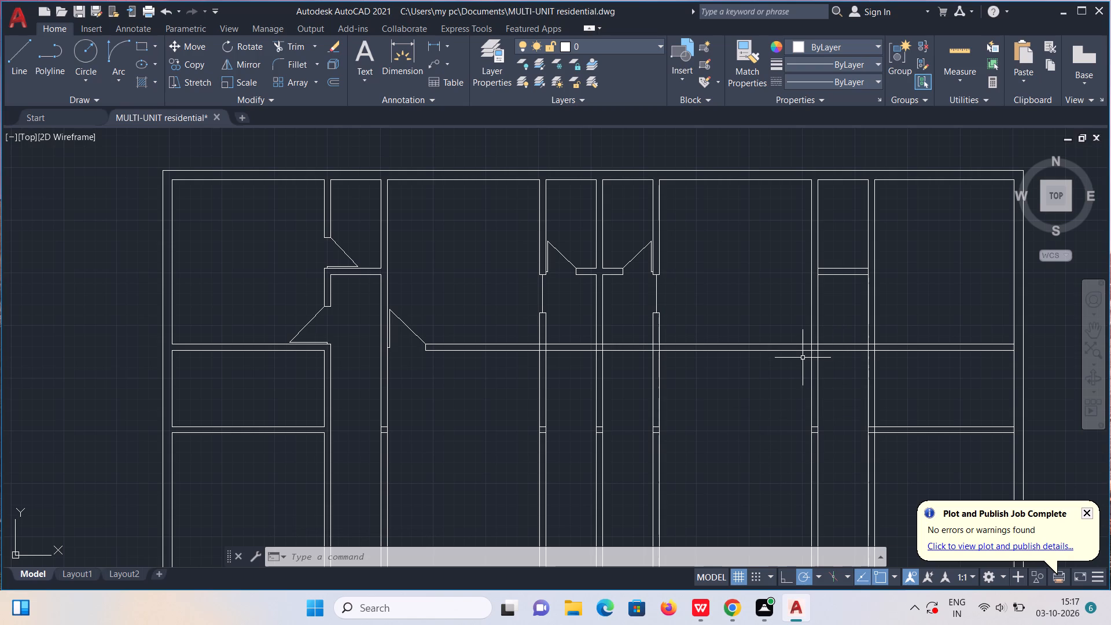
pyautogui.press('l')
pyautogui.press('Return')
pyautogui.scroll(1, 797, 349)
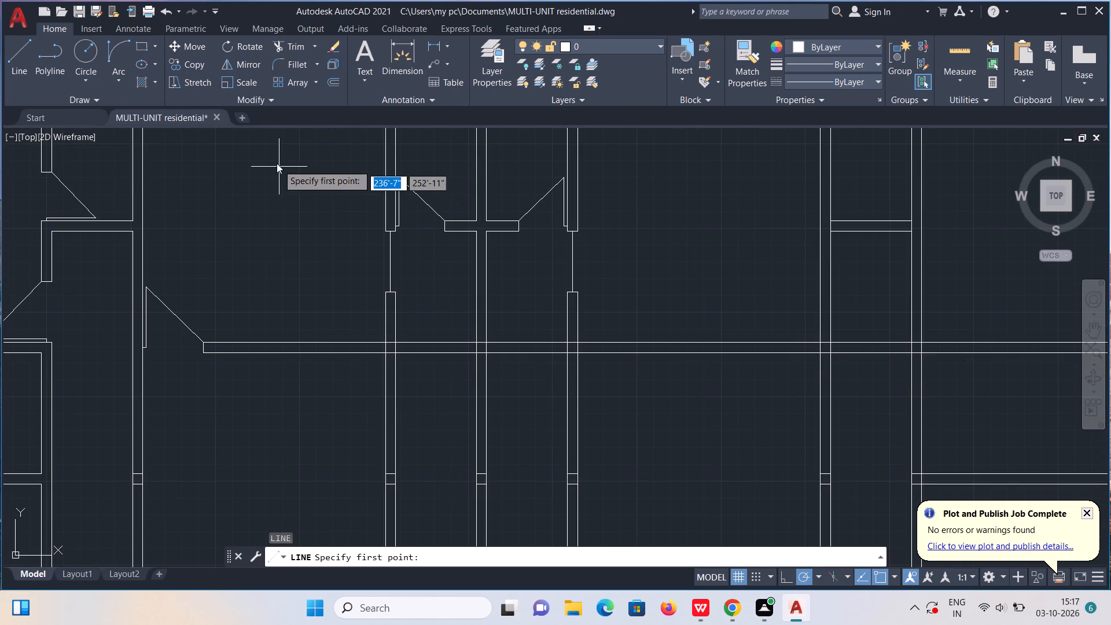
pyautogui.click(293, 42)
pyautogui.scroll(1, 403, 366)
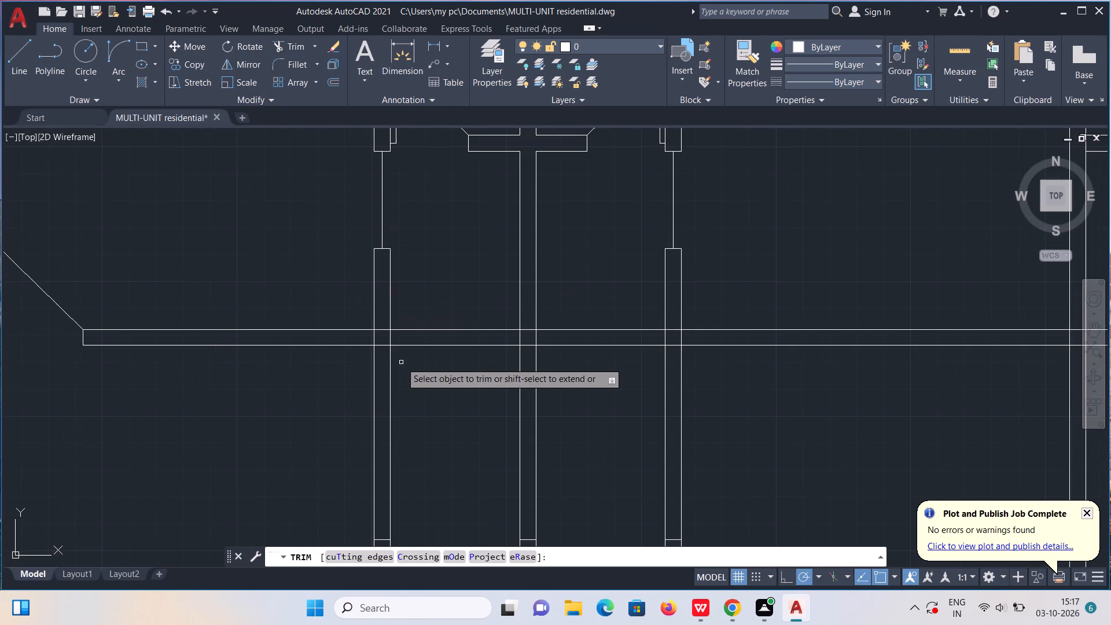
pyautogui.moveTo(381, 323); pyautogui.dragTo(382, 353)
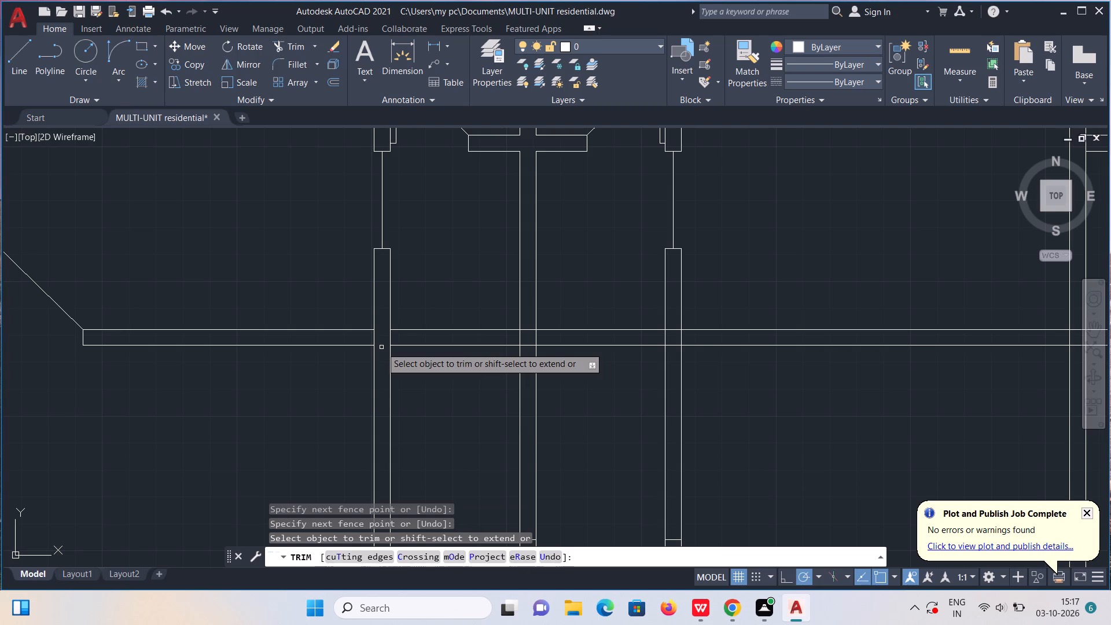
pyautogui.hotkey('ctrl', 'z')
pyautogui.scroll(1, 381, 346)
pyautogui.moveTo(381, 346); pyautogui.dragTo(413, 349)
pyautogui.moveTo(396, 333); pyautogui.dragTo(396, 345)
# Trim the fourth and fifth vertical partitions' face lines and the long horizontal partition's upper line at both crossings.
pyautogui.scroll(2, 542, 351)
pyautogui.moveTo(502, 349); pyautogui.dragTo(574, 350)
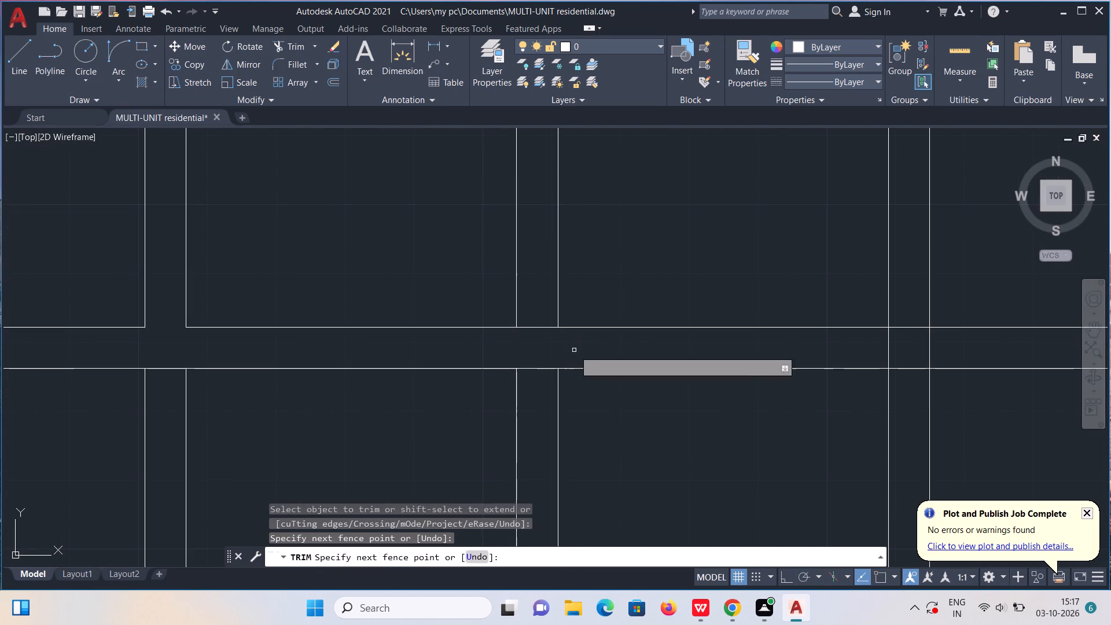
pyautogui.moveTo(538, 315); pyautogui.dragTo(538, 338)
pyautogui.scroll(-3, 536, 333)
pyautogui.scroll(4, 632, 337)
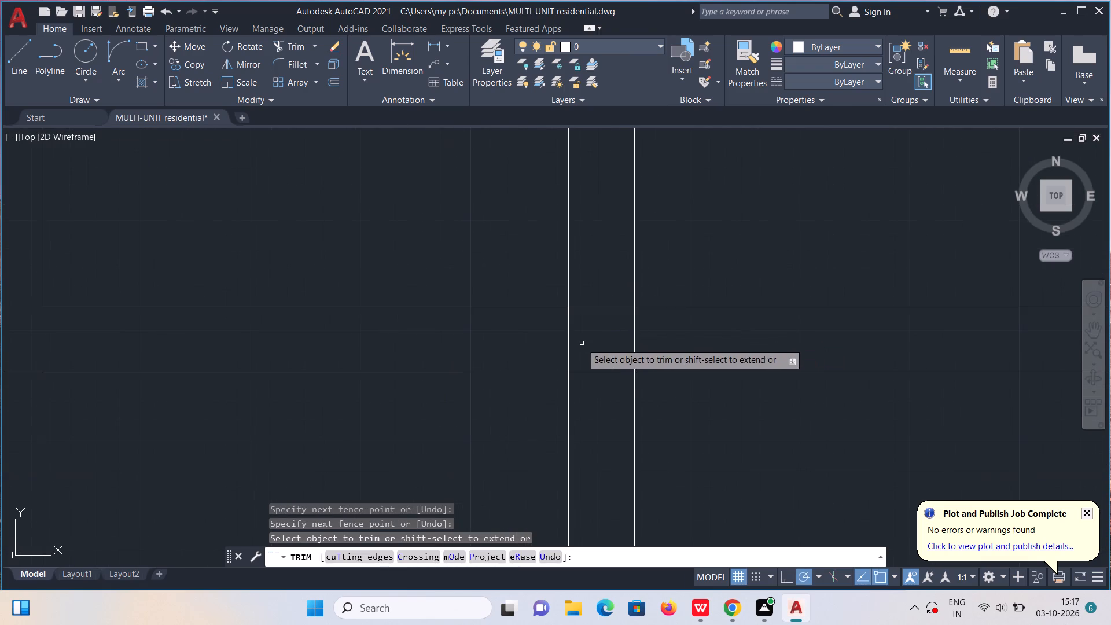
pyautogui.moveTo(548, 340); pyautogui.dragTo(679, 347)
pyautogui.moveTo(603, 297); pyautogui.dragTo(602, 314)
# Trim the sixth vertical partition's face lines and the long horizontal partition's upper line where they cross.
pyautogui.scroll(-4, 599, 311)
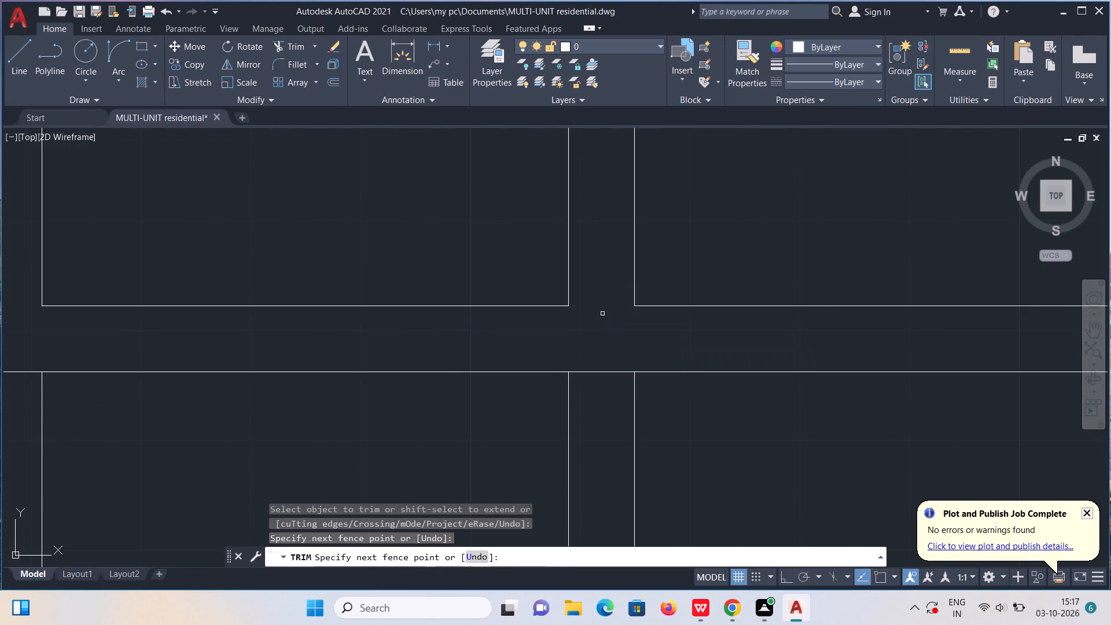
pyautogui.moveTo(842, 326); pyautogui.dragTo(512, 435, button='middle')
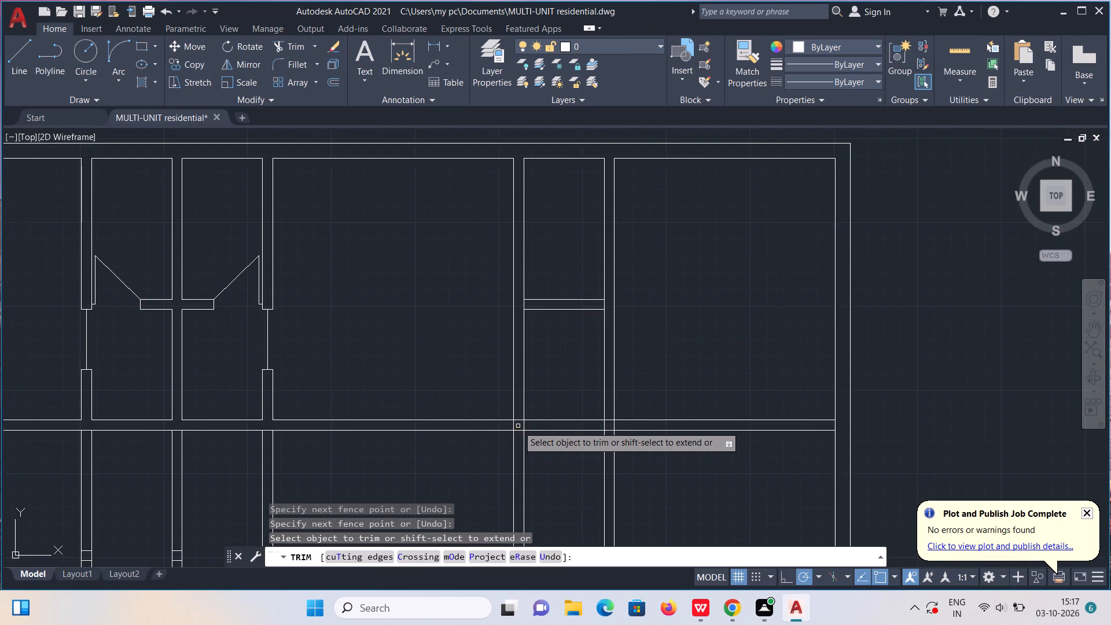
pyautogui.scroll(2, 518, 426)
pyautogui.moveTo(499, 423); pyautogui.dragTo(547, 424)
pyautogui.moveTo(515, 398); pyautogui.dragTo(515, 421)
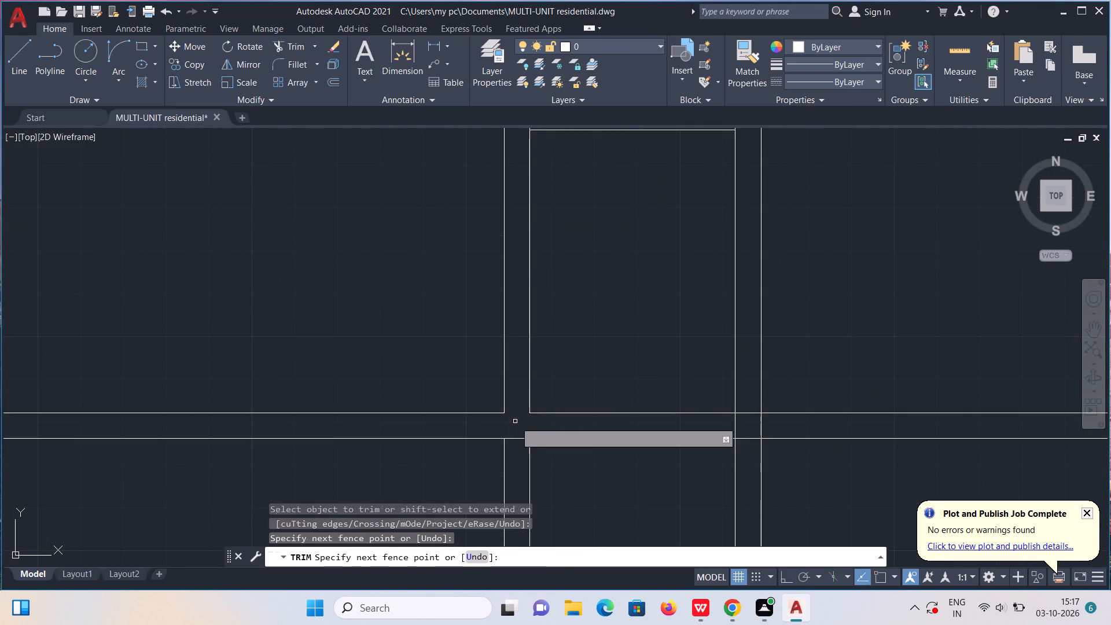
pyautogui.scroll(3, 719, 431)
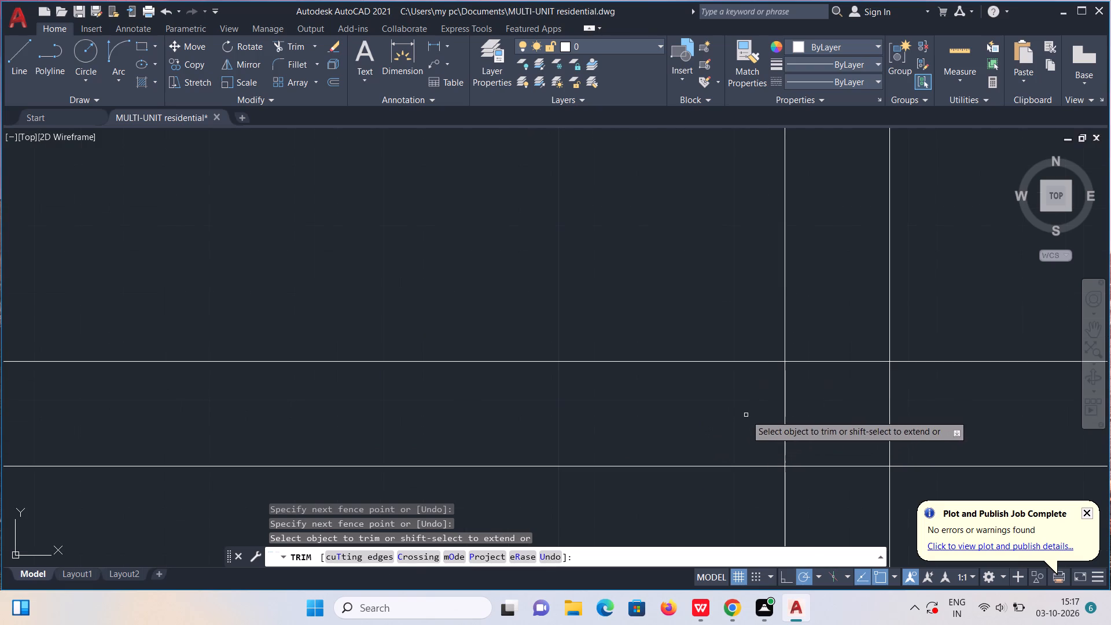
# Trim the seventh vertical partition's face lines and the long horizontal partition's upper line where they cross.
pyautogui.moveTo(745, 414); pyautogui.dragTo(969, 414)
pyautogui.moveTo(856, 339); pyautogui.dragTo(854, 390)
pyautogui.scroll(-4, 831, 364)
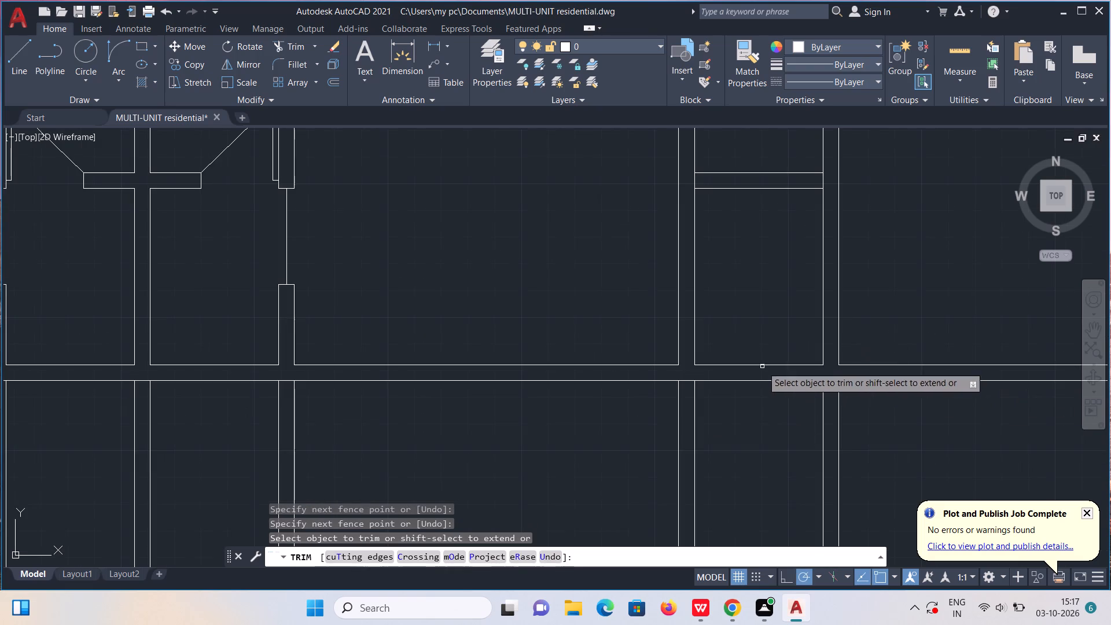
# Trim the short horizontal partition's junctions with the sixth and seventh vertical partitions, removing the face segments between its two lines.
pyautogui.moveTo(730, 260); pyautogui.dragTo(706, 457, button='middle')
pyautogui.scroll(-1, 735, 356)
pyautogui.scroll(3, 723, 421)
pyautogui.moveTo(552, 342); pyautogui.dragTo(553, 341)
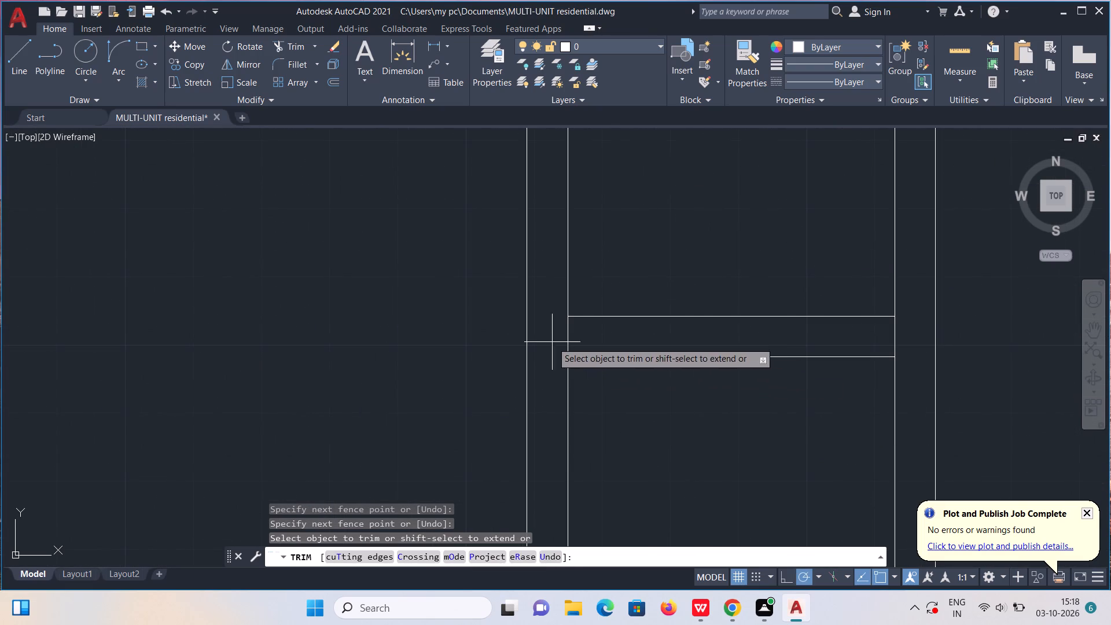
pyautogui.moveTo(553, 341); pyautogui.dragTo(595, 343)
pyautogui.moveTo(917, 332); pyautogui.dragTo(874, 339)
pyautogui.scroll(-2, 872, 339)
pyautogui.press('Escape')
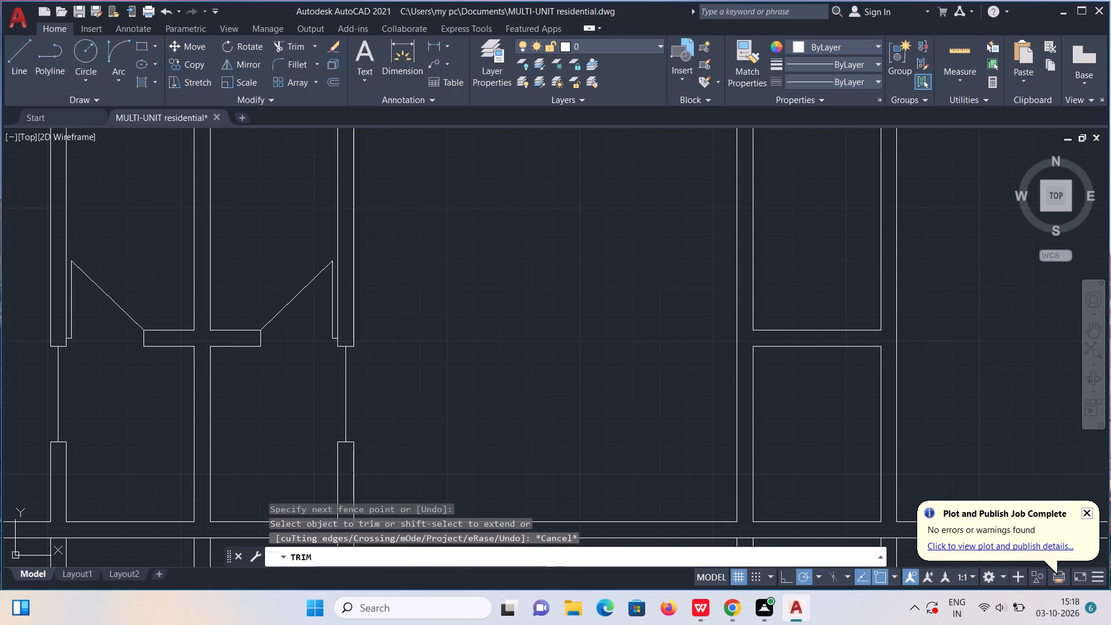
# Draw a vertical jamb line about 8" long down across the long horizontal partition from the sixth vertical partition's left face.
pyautogui.scroll(-2, 864, 340)
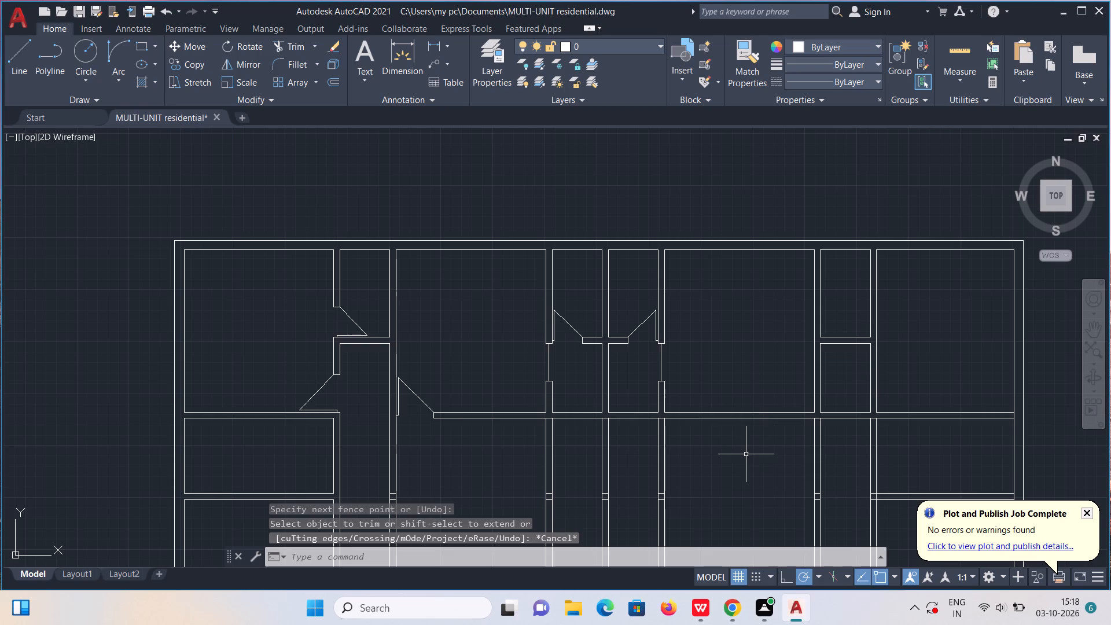
pyautogui.moveTo(783, 481); pyautogui.dragTo(703, 484, button='middle')
pyautogui.scroll(1, 722, 433)
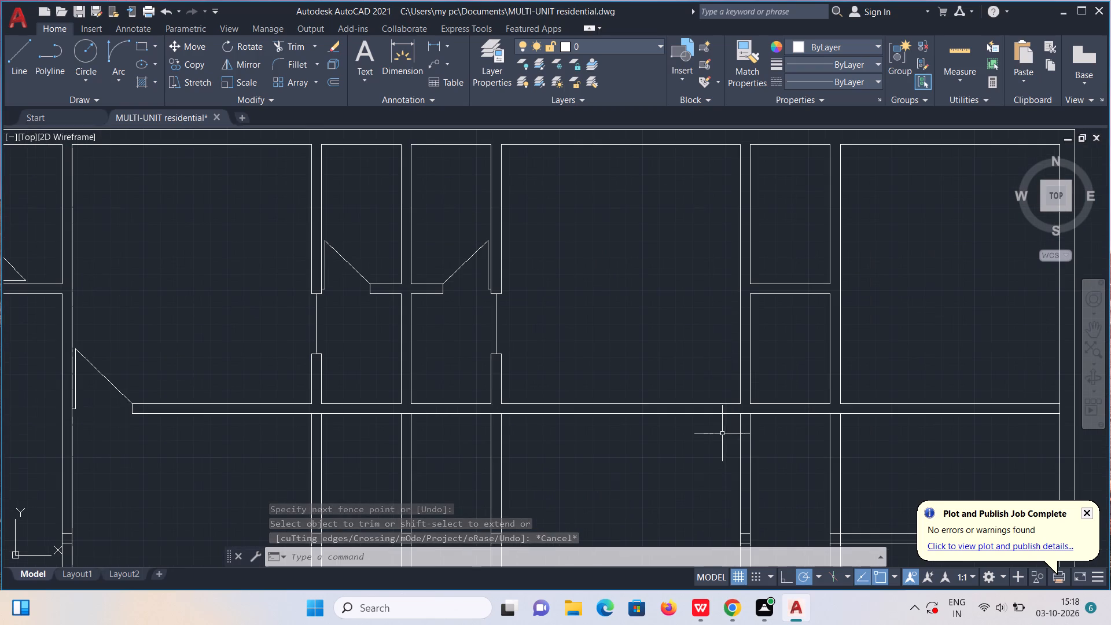
pyautogui.press('l')
pyautogui.press('Return')
pyautogui.scroll(3, 744, 418)
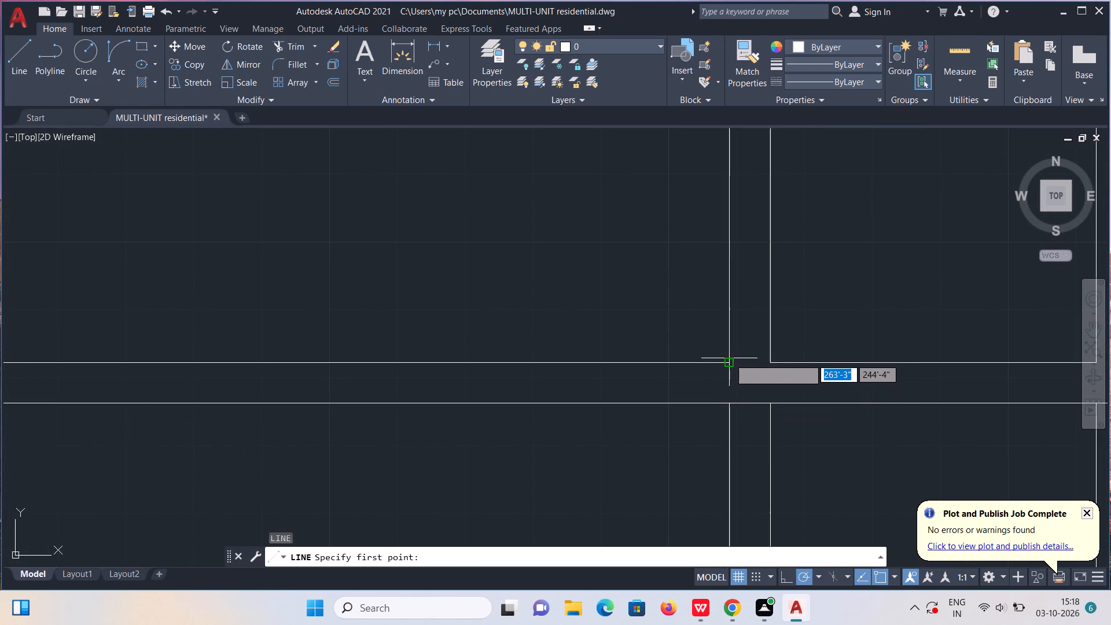
pyautogui.click(727, 361)
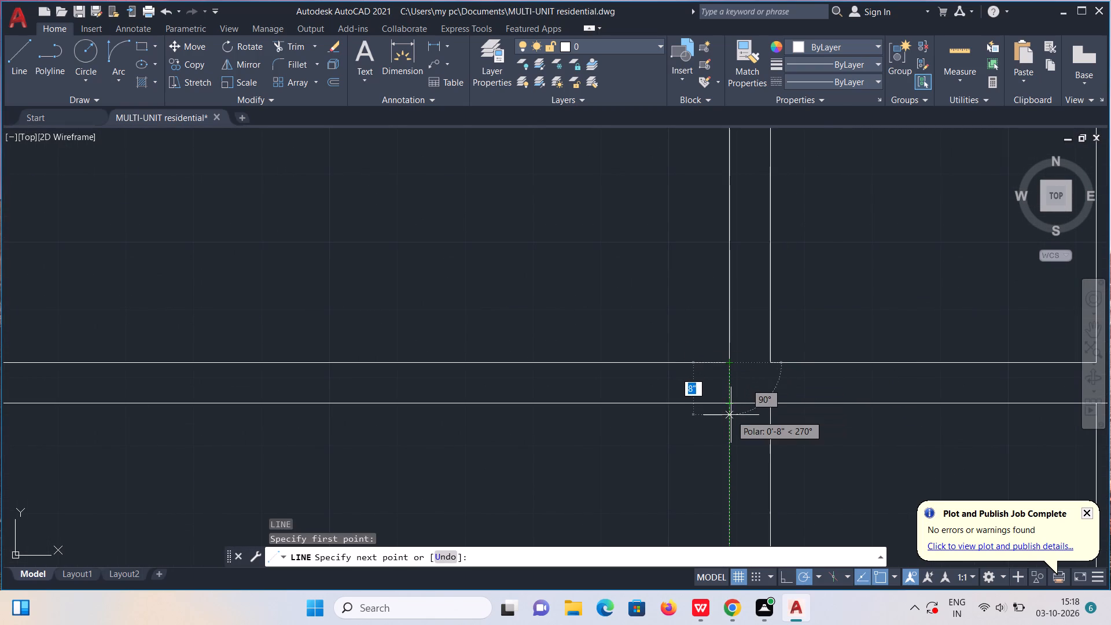
pyautogui.click(731, 415)
pyautogui.press('Escape')
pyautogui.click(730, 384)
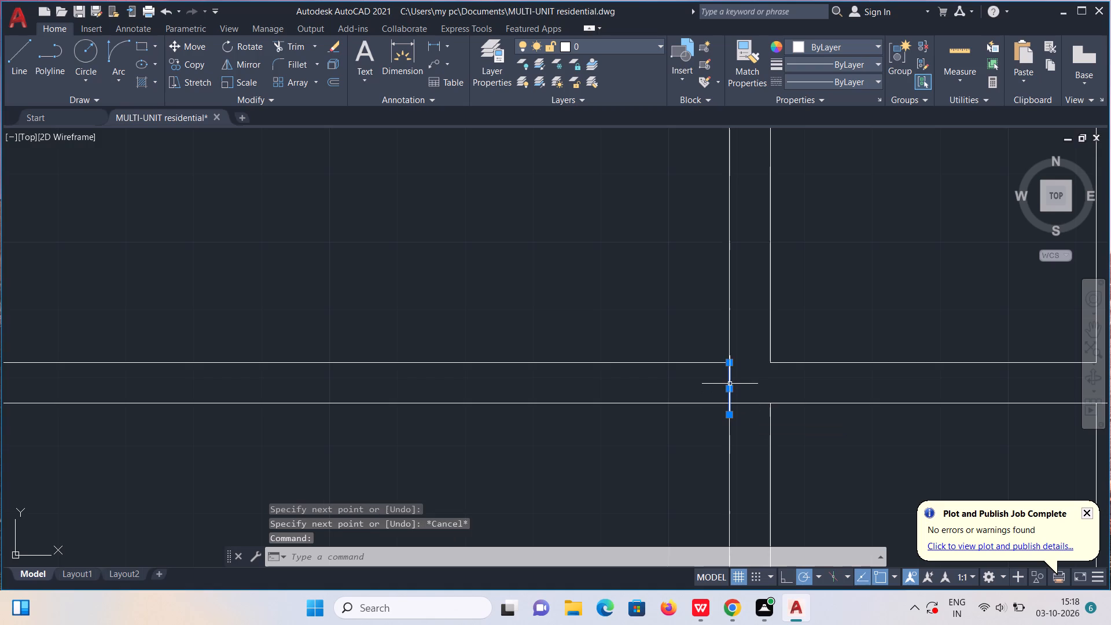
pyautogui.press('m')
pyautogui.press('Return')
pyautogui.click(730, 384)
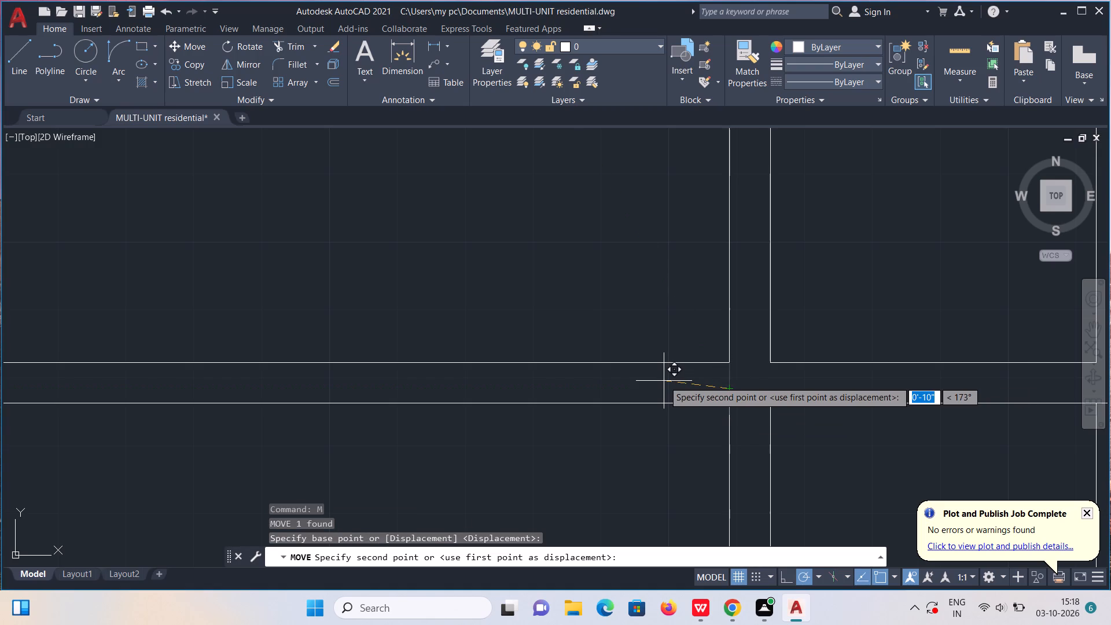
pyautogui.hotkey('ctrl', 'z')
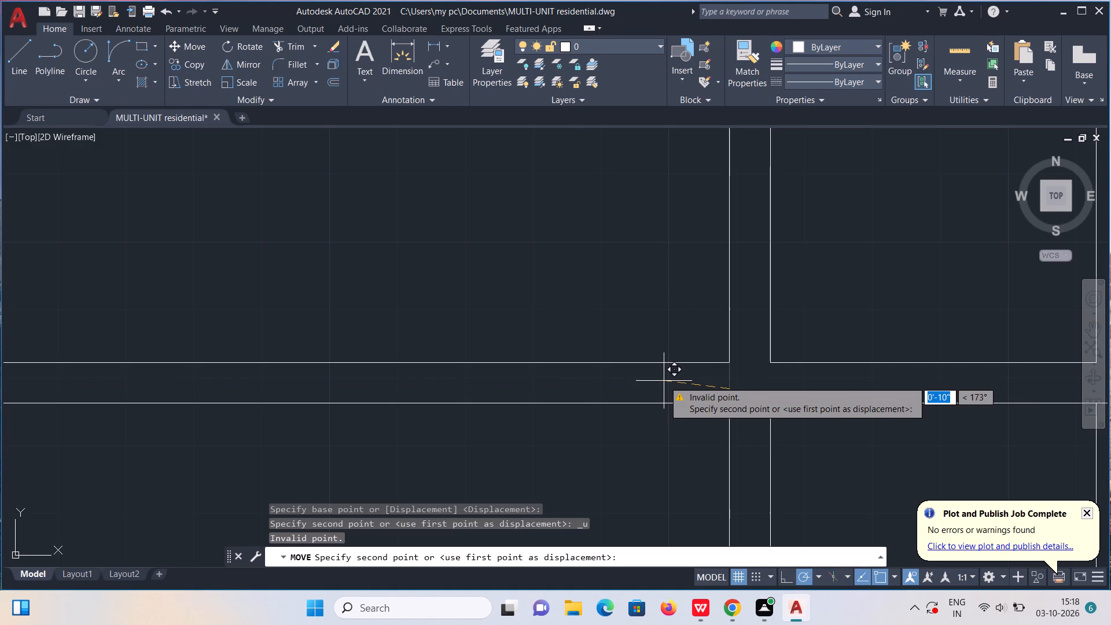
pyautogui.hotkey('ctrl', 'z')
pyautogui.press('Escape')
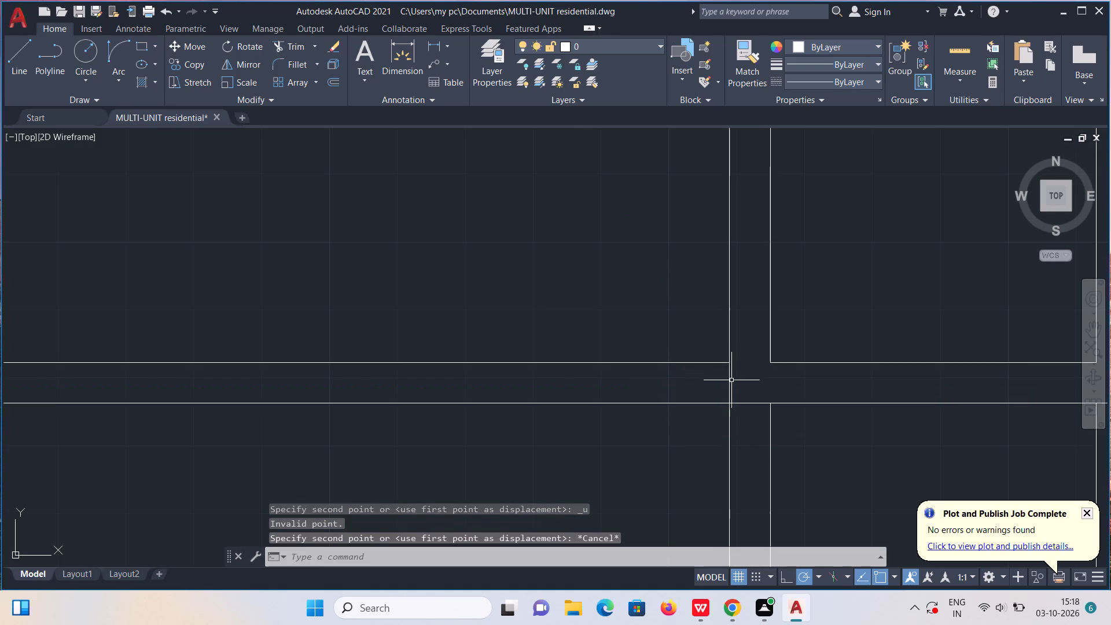
# Copy the jamb line on the long horizontal partition 3' to the left, away from the sixth vertical partition.
pyautogui.click(730, 381)
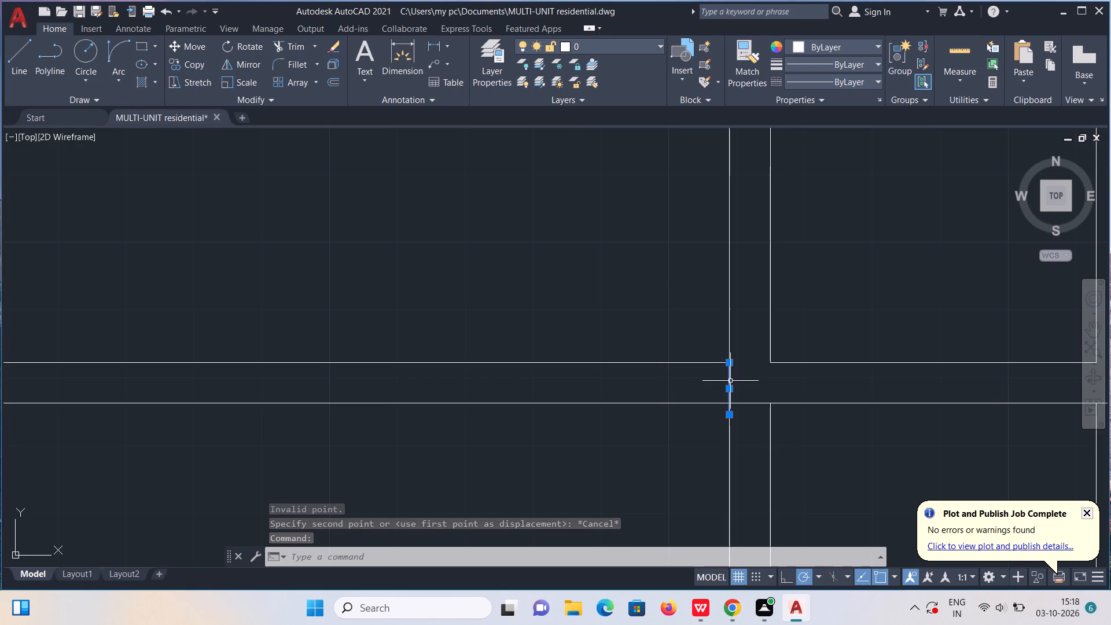
pyautogui.write('co')
pyautogui.press('Return')
pyautogui.click(730, 381)
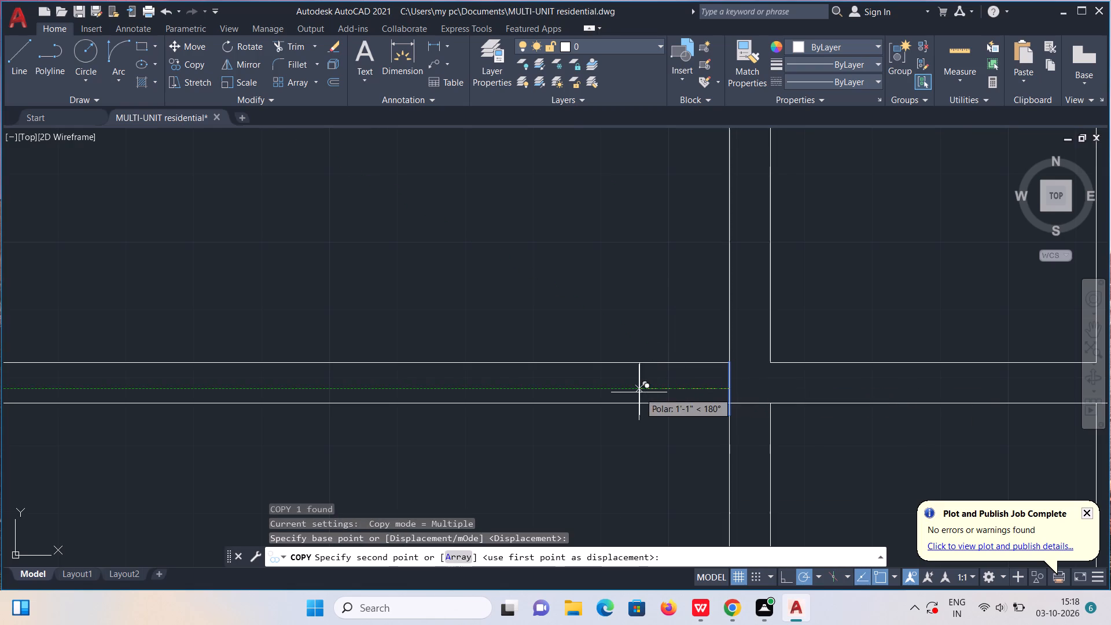
pyautogui.write("3'")
pyautogui.press('Return')
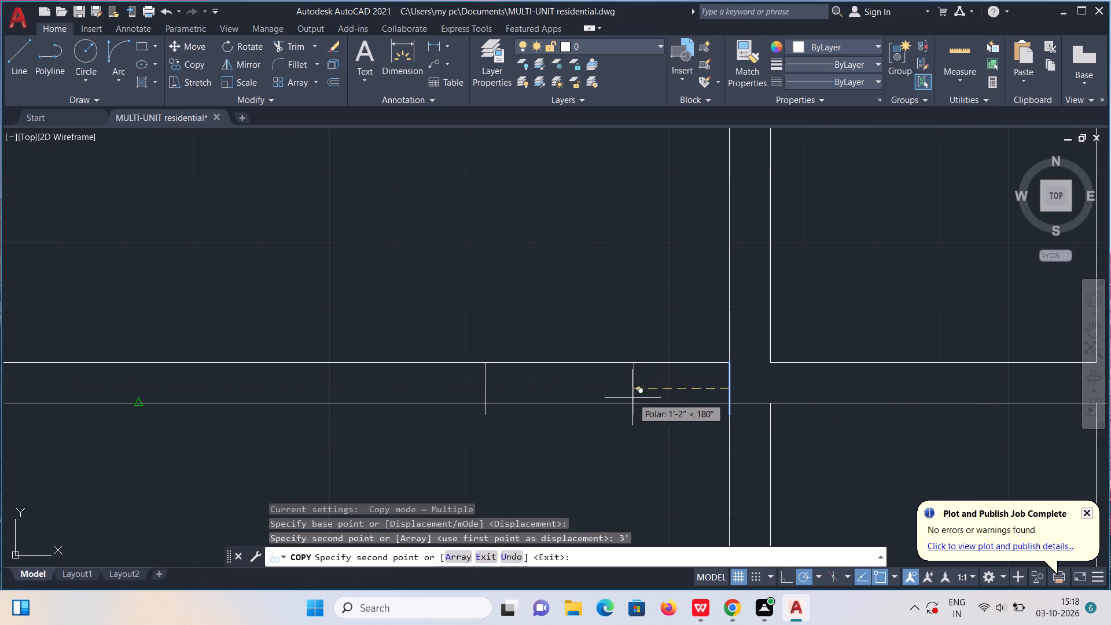
# Trim the long horizontal partition's lines between the two jambs and the copied jamb's overhanging lower end.
pyautogui.click(288, 47)
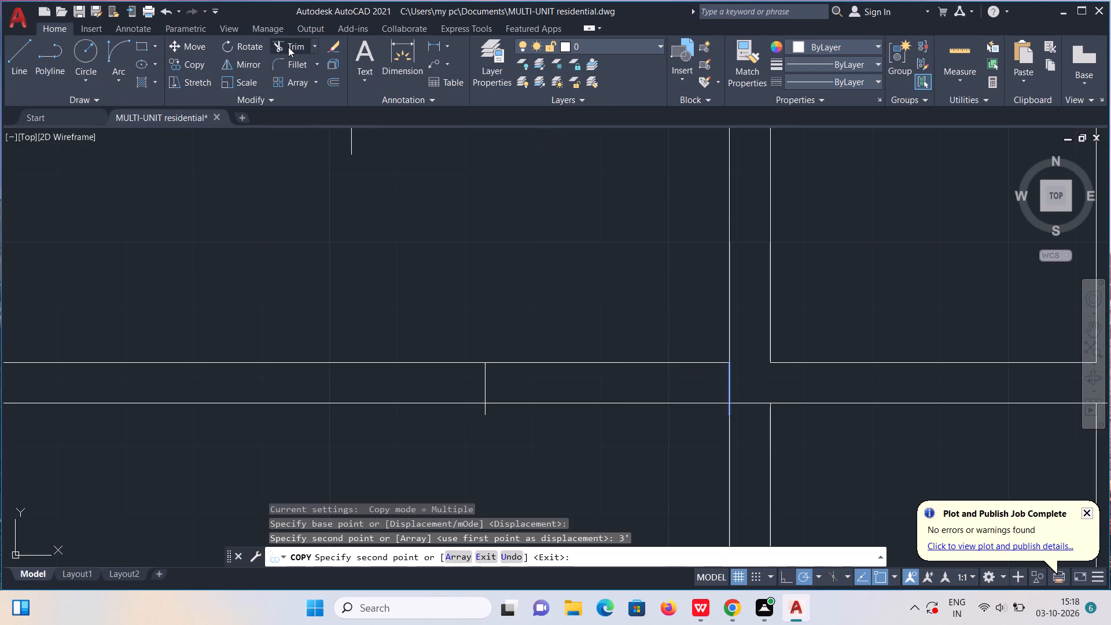
pyautogui.moveTo(607, 278); pyautogui.dragTo(622, 427)
pyautogui.moveTo(470, 409); pyautogui.dragTo(490, 411)
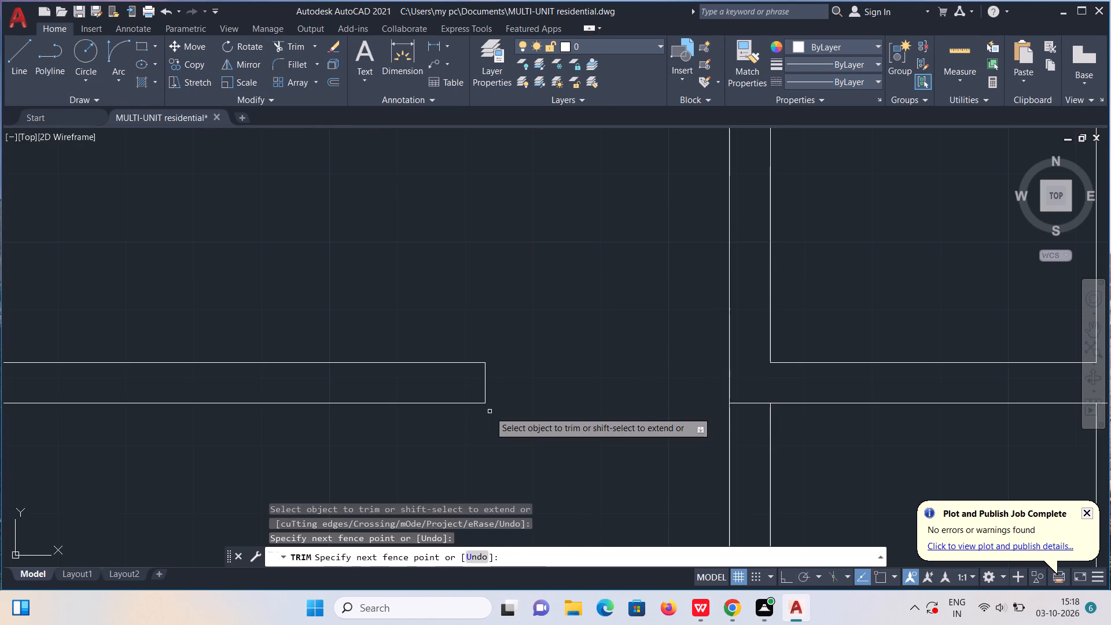
pyautogui.press('Escape')
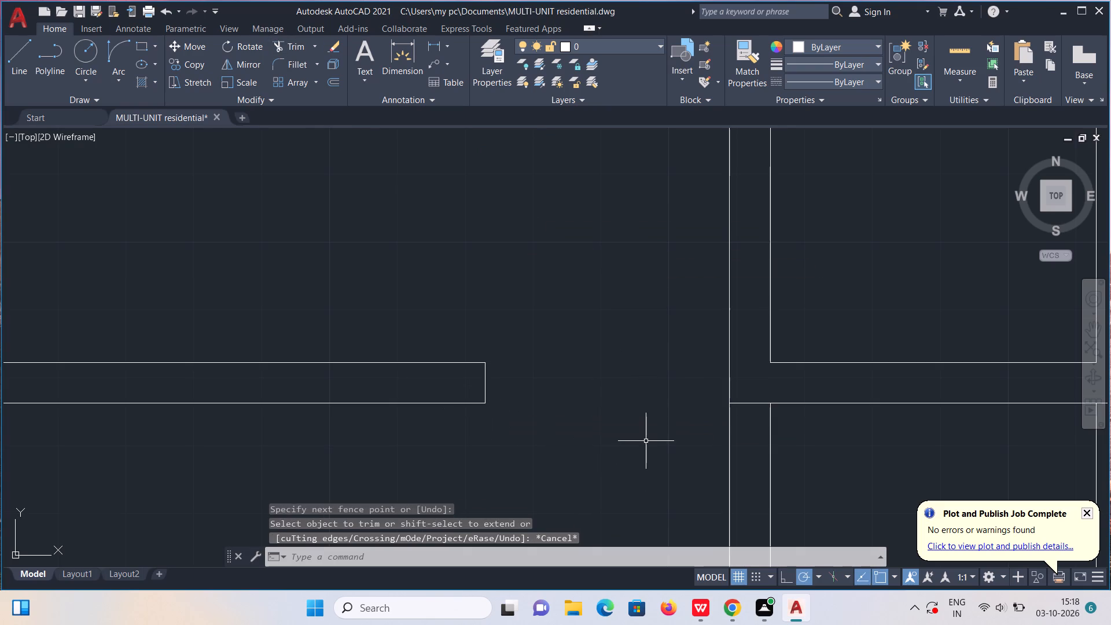
# Draw the door at the sixth partition with a 2" offset, a 3' upward leaf and a diagonal to the opposite jamb's upper corner.
pyautogui.press('l')
pyautogui.press('Return')
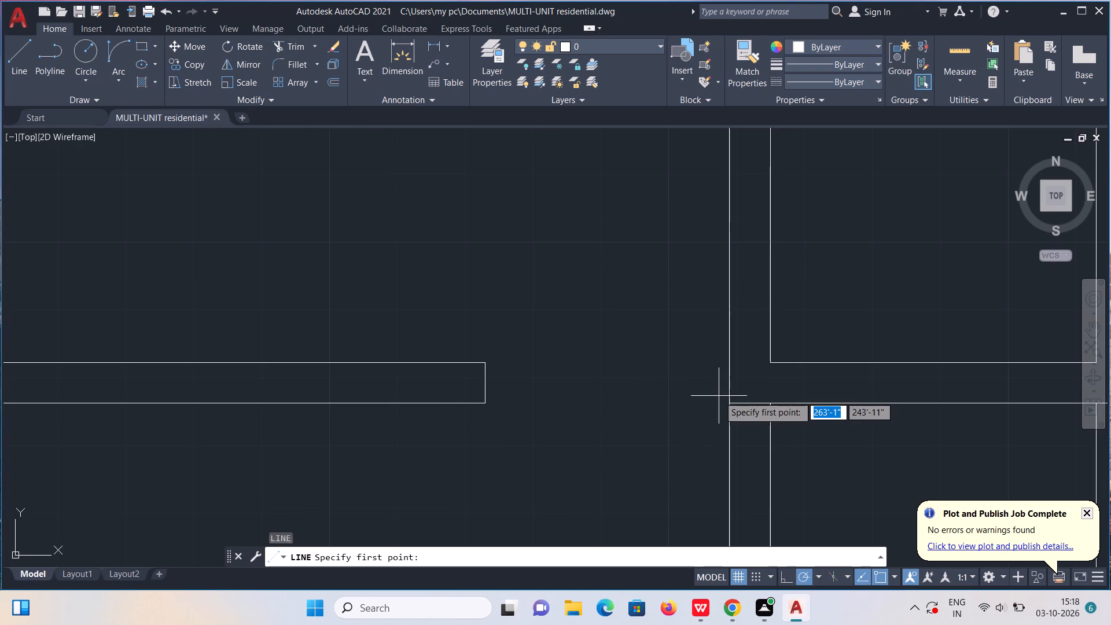
pyautogui.click(732, 390)
pyautogui.write('2"')
pyautogui.press('Return')
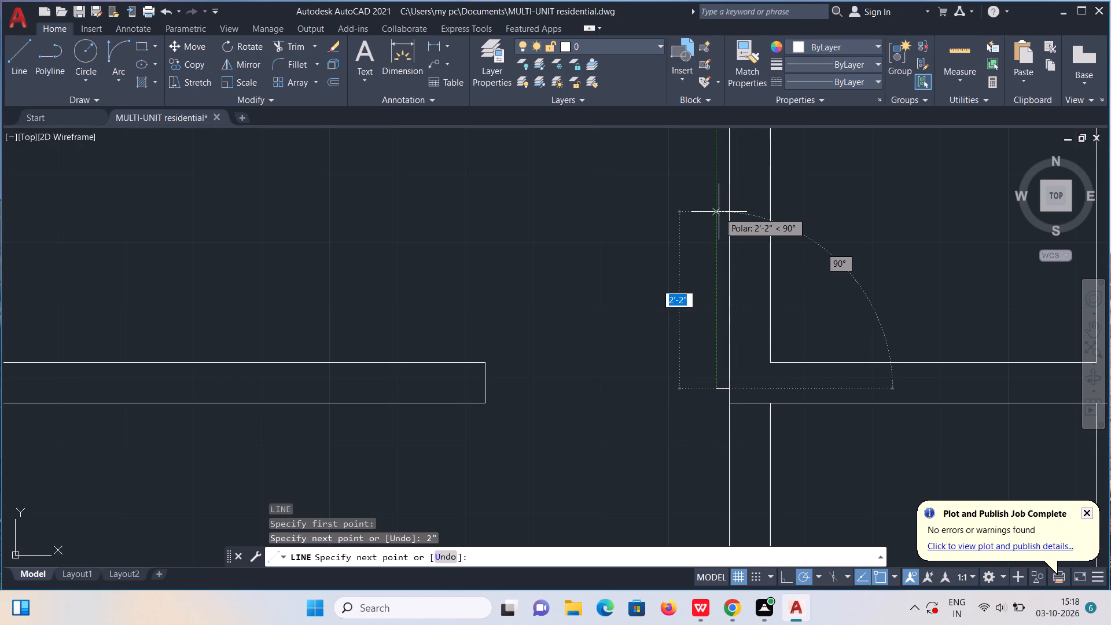
pyautogui.write("3'")
pyautogui.press('Return')
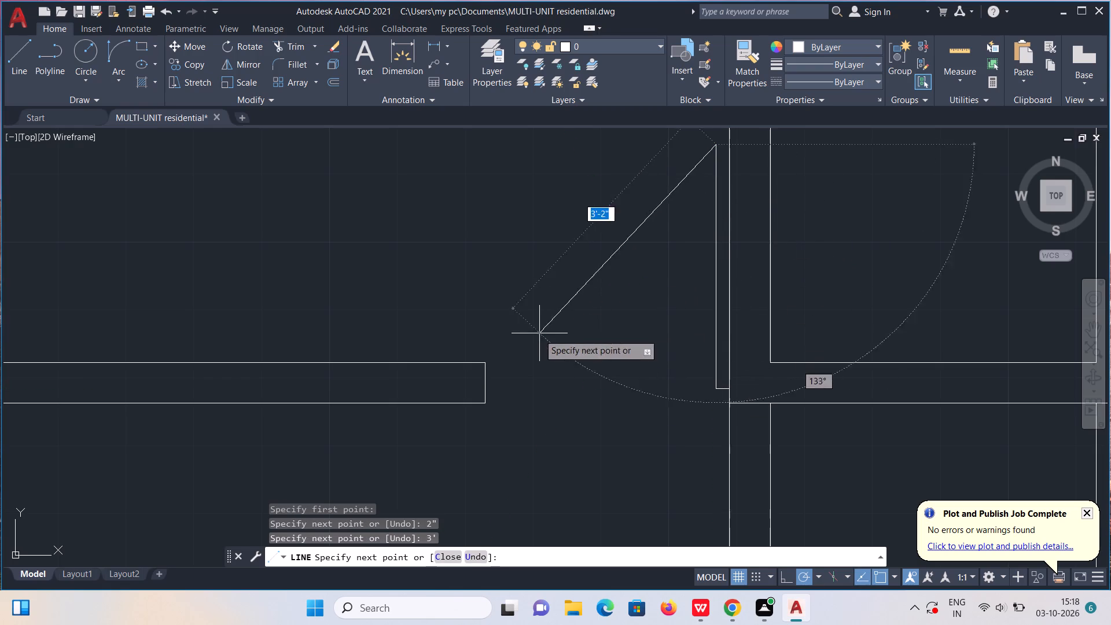
pyautogui.click(486, 363)
pyautogui.scroll(-2, 486, 363)
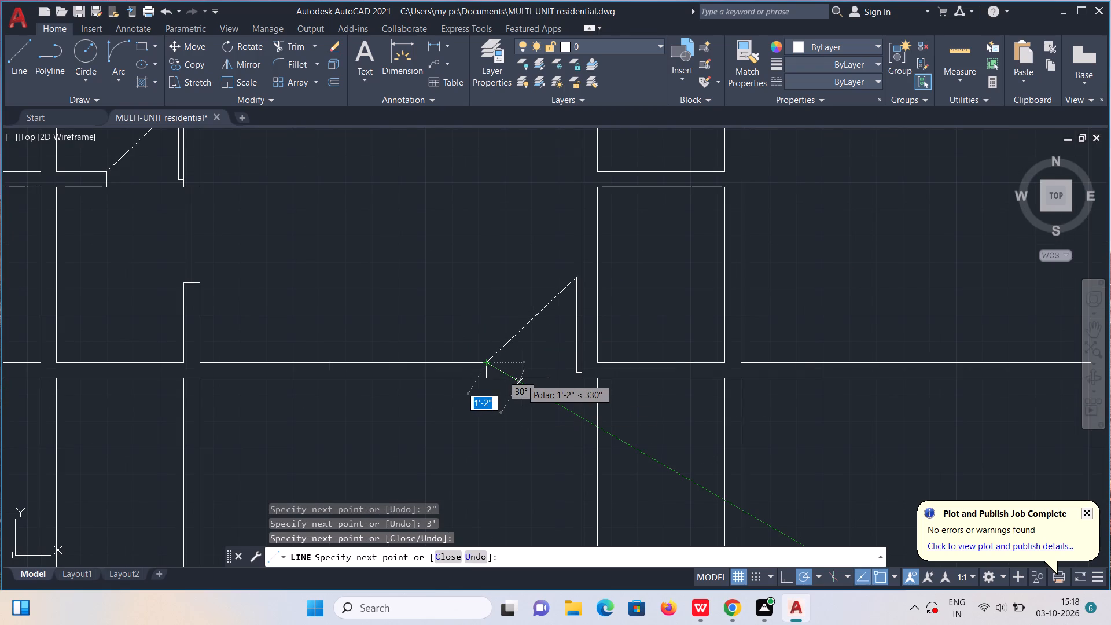
pyautogui.press('Escape')
# Draw a horizontal jamb line across the seventh vertical partition, level with the short horizontal partition's upper line.
pyautogui.moveTo(569, 344); pyautogui.dragTo(587, 495, button='middle')
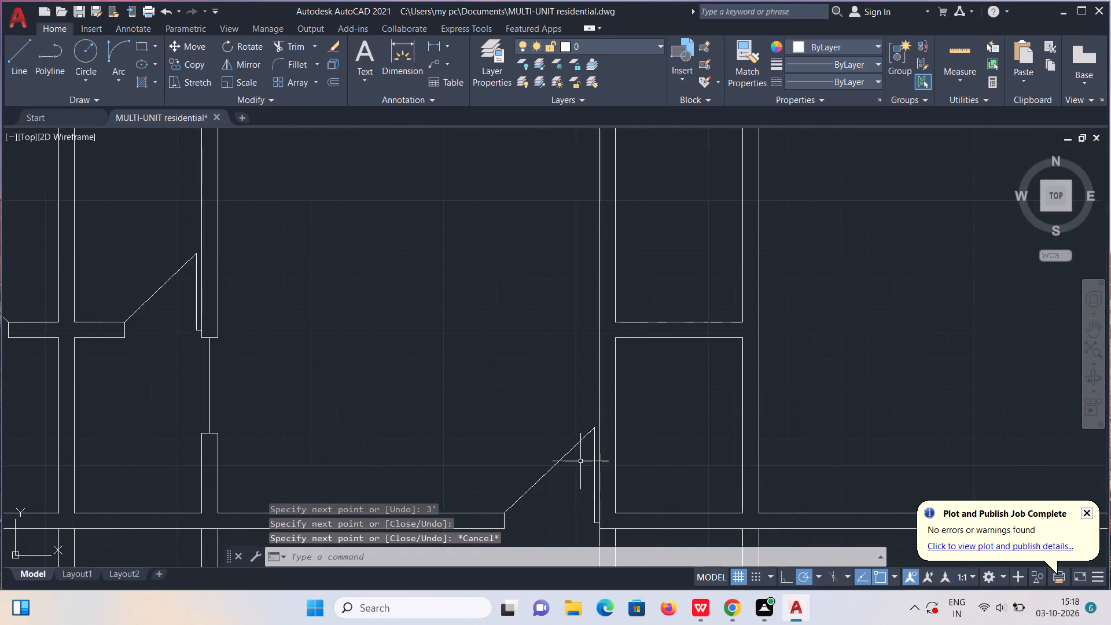
pyautogui.scroll(-2, 580, 456)
pyautogui.scroll(2, 636, 413)
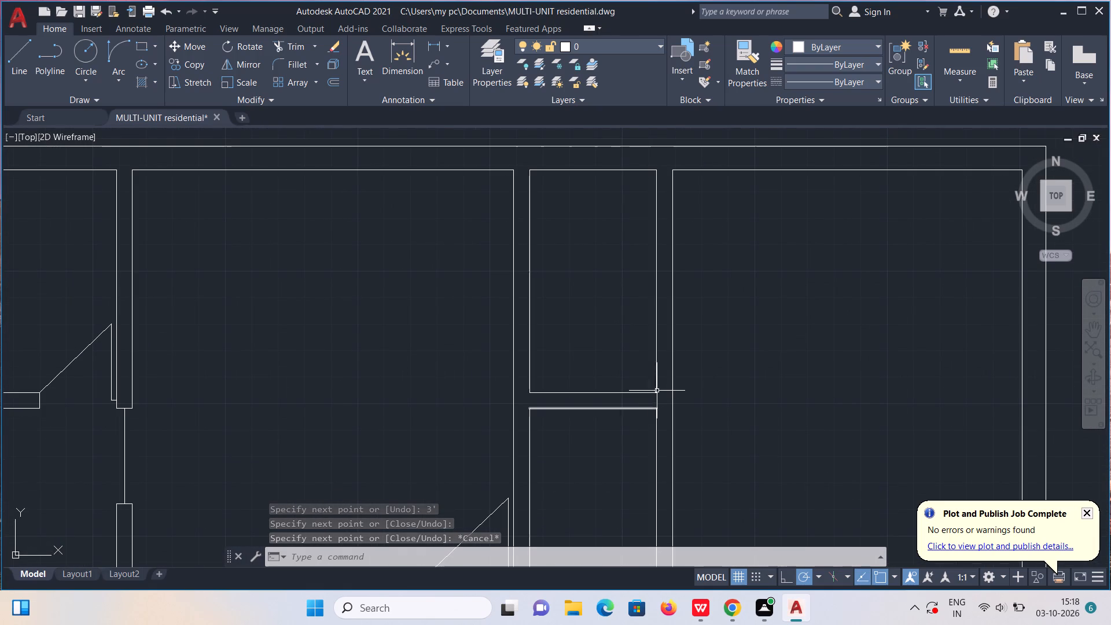
pyautogui.press('l')
pyautogui.press('Return')
pyautogui.scroll(1, 671, 391)
pyautogui.click(645, 392)
pyautogui.click(674, 392)
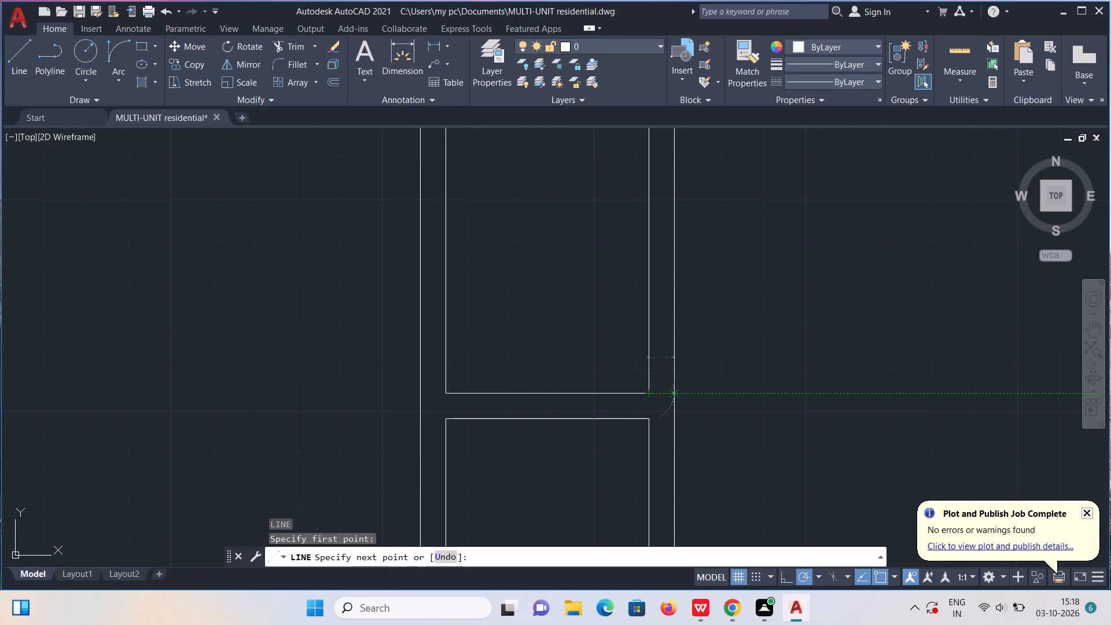
pyautogui.press('Escape')
# Copy the seventh vertical partition's jamb line 2'5" upward.
pyautogui.click(657, 394)
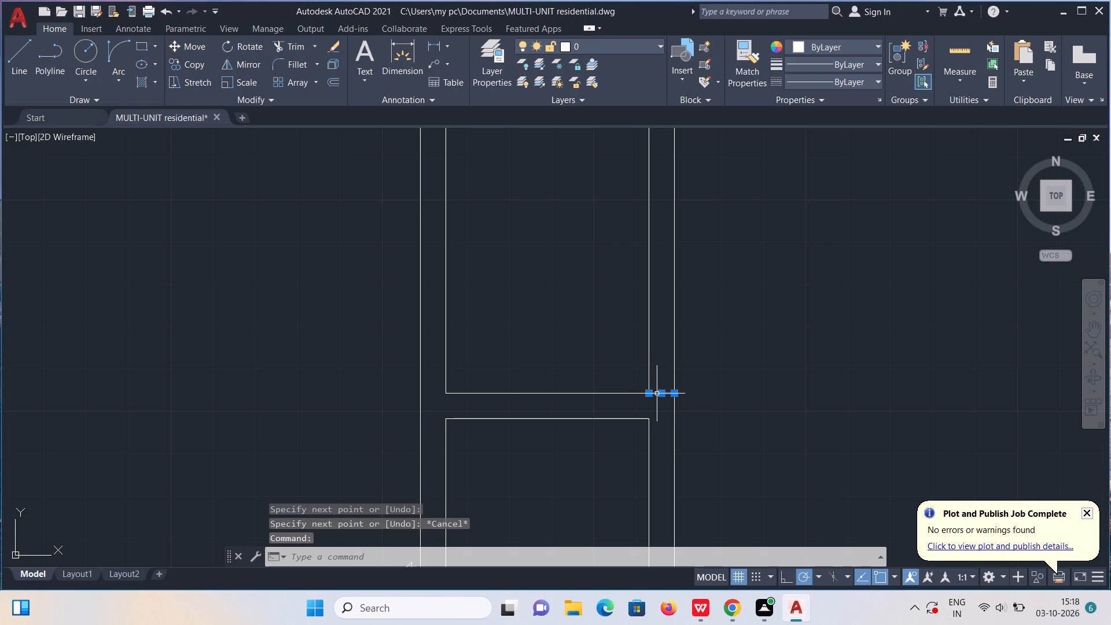
pyautogui.write('co')
pyautogui.press('Return')
pyautogui.click(657, 394)
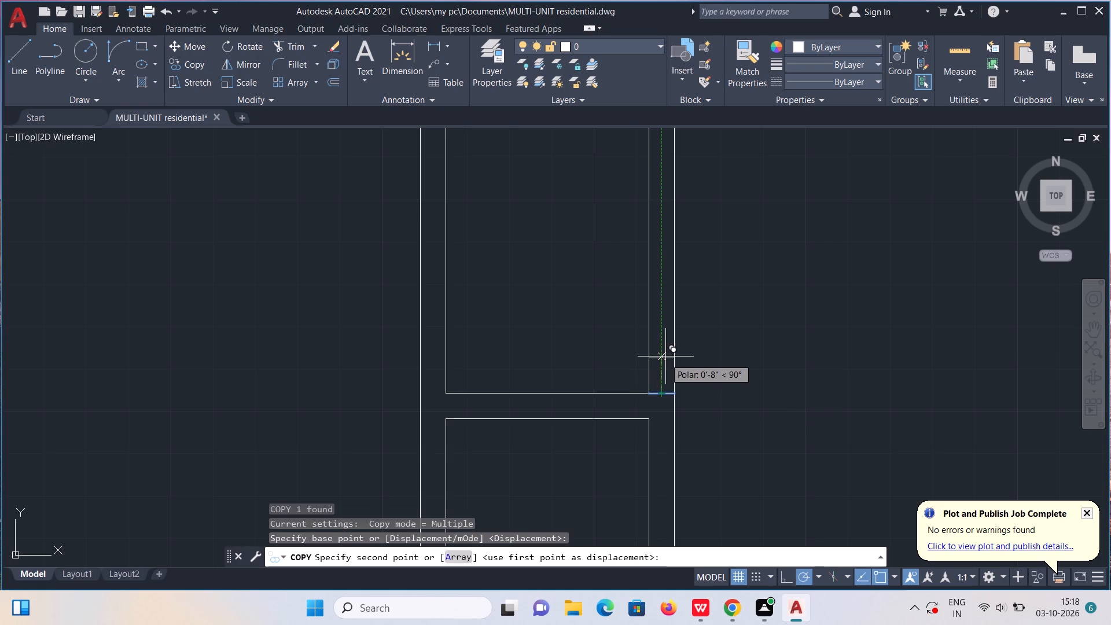
pyautogui.write('2\'5"')
pyautogui.press('Return')
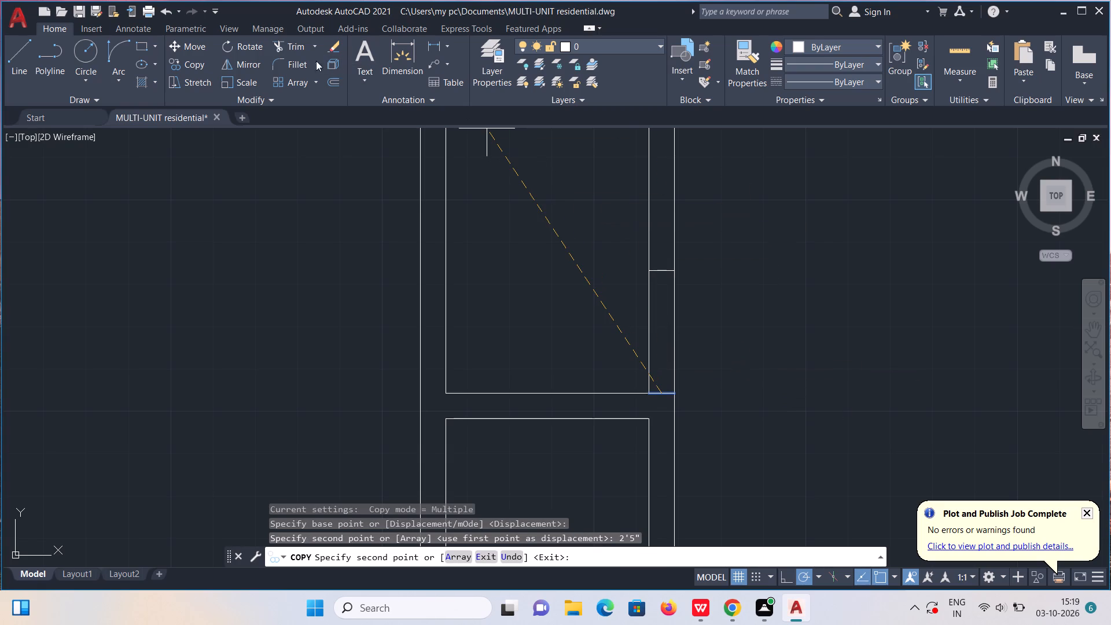
# Trim the seventh vertical partition's face lines between the two jamb lines to form the opening.
pyautogui.click(286, 48)
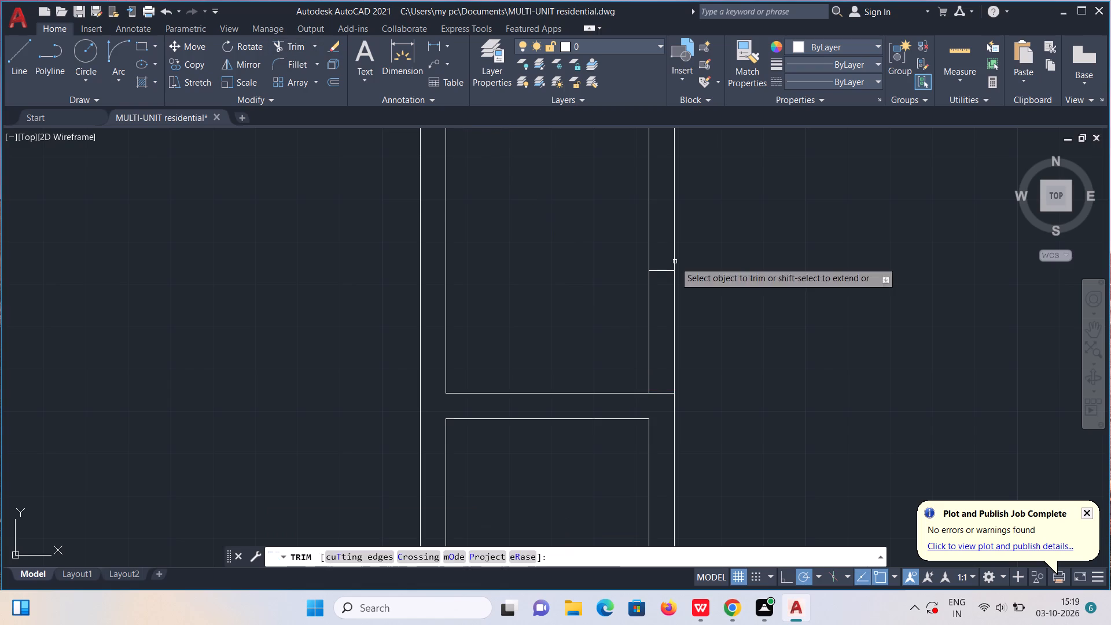
pyautogui.moveTo(638, 332); pyautogui.dragTo(709, 333)
pyautogui.press('Escape')
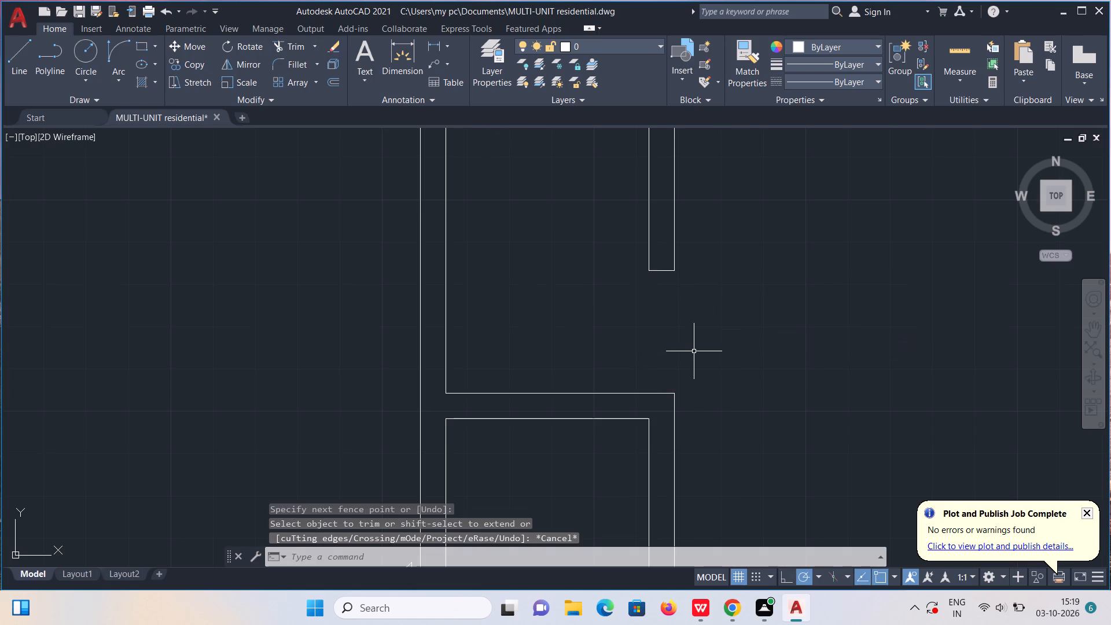
# Draw the seventh partition's door with a 2" upward offset, a 2'5" leaf leftward and a diagonal to the upper jamb's left end.
pyautogui.press('l')
pyautogui.press('Return')
pyautogui.click(661, 394)
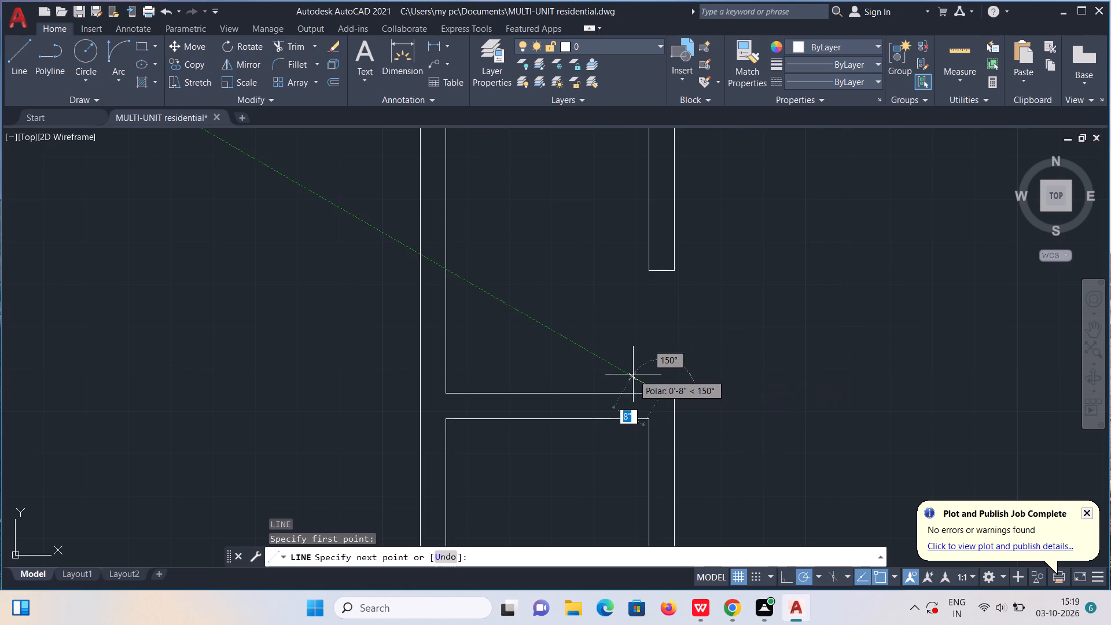
pyautogui.write('2"')
pyautogui.press('Return')
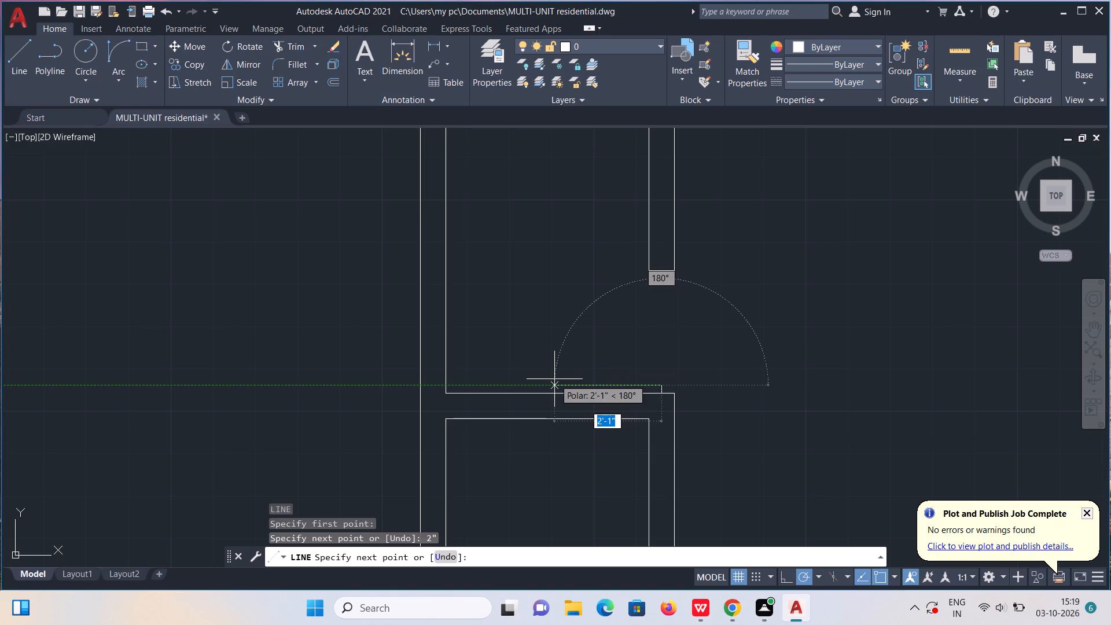
pyautogui.write('2\'5"')
pyautogui.press('Return')
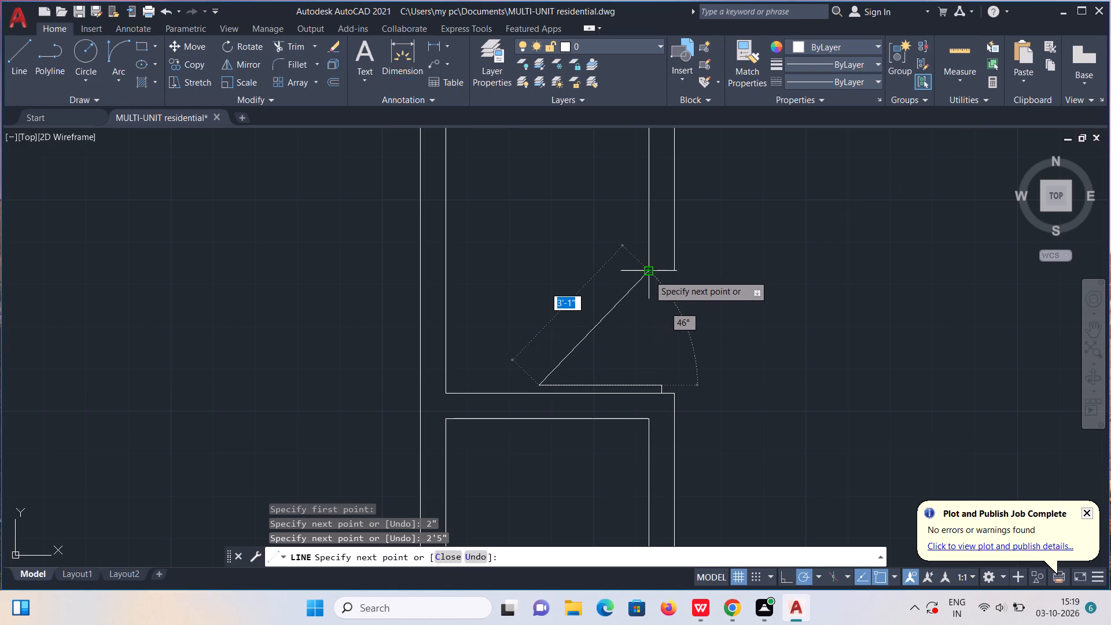
pyautogui.click(649, 273)
pyautogui.scroll(-2, 649, 273)
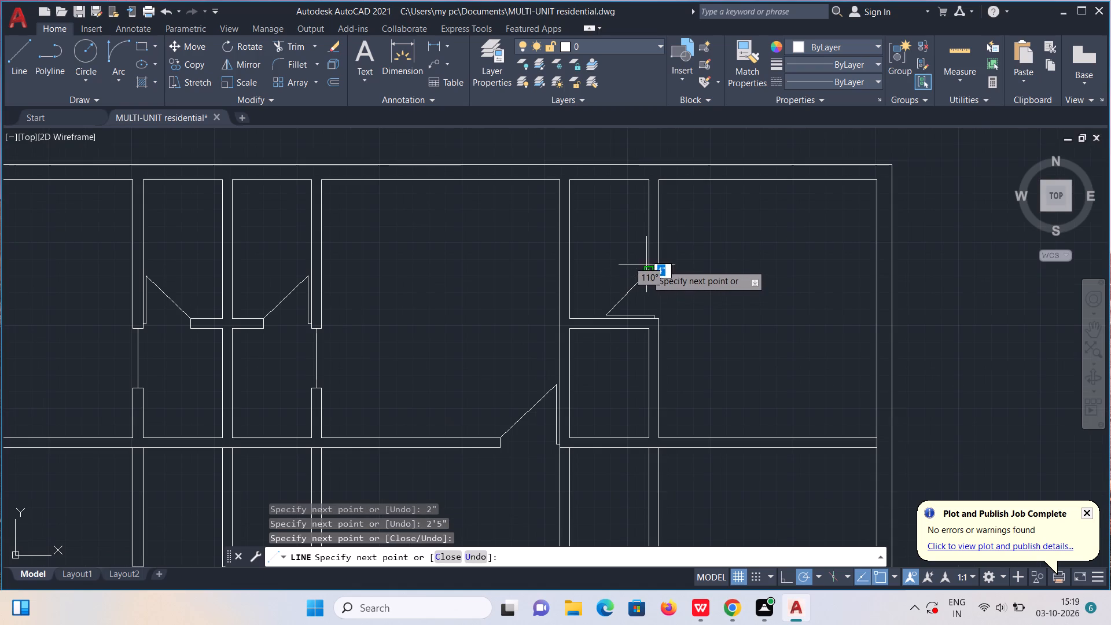
pyautogui.press('Escape')
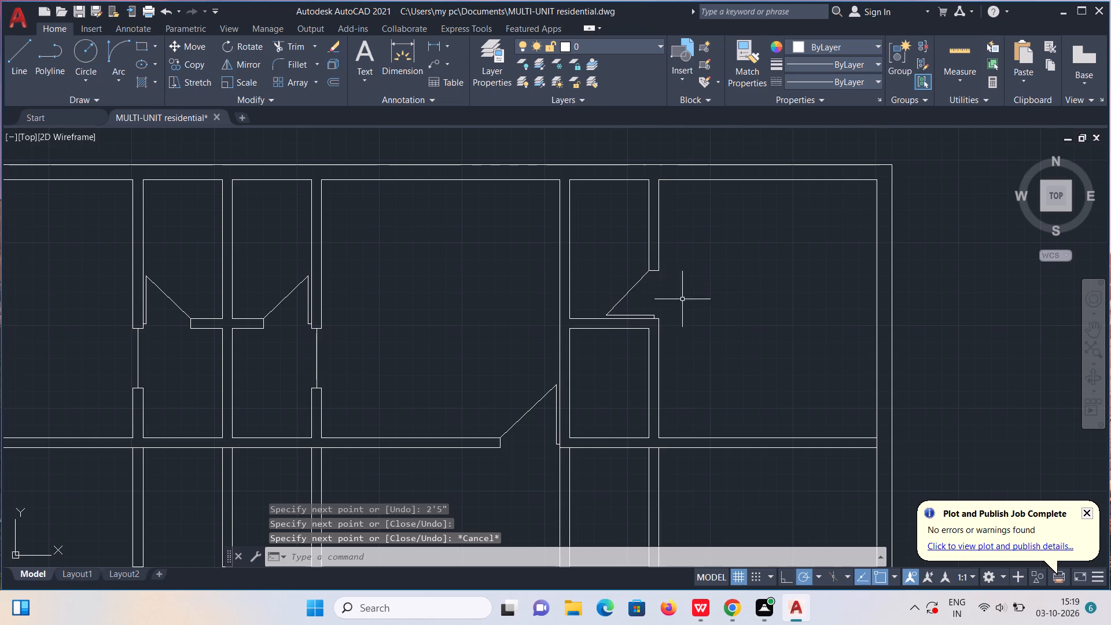
pyautogui.moveTo(683, 428); pyautogui.dragTo(661, 355, button='middle')
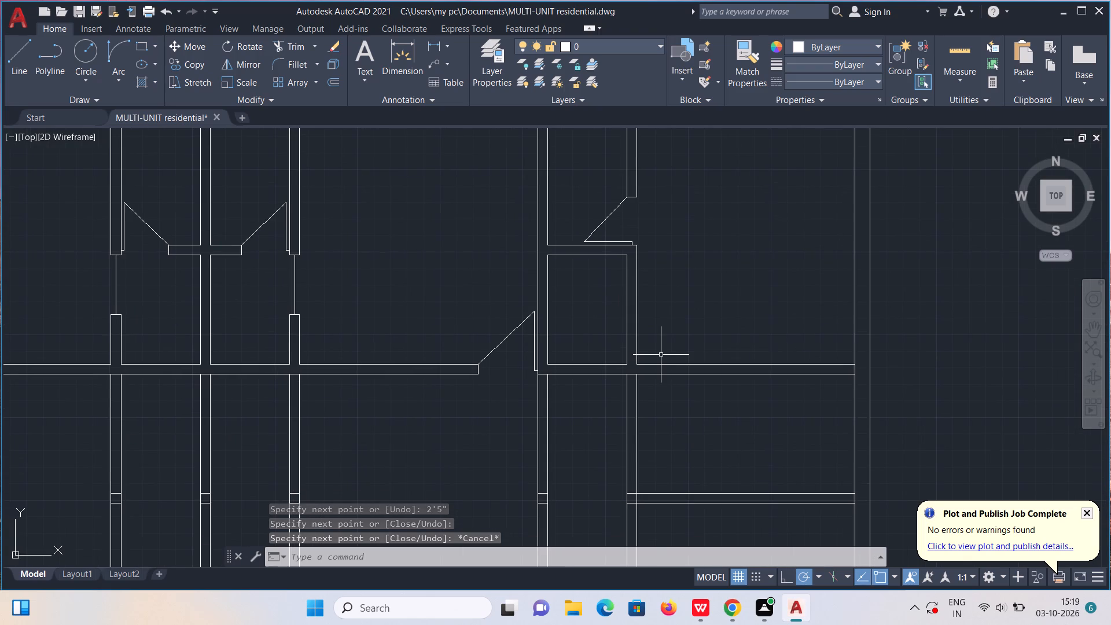
# Draw short vertical lines across the horizontal partition, at the sixth vertical partition's right face and the seventh's left face.
pyautogui.scroll(1, 629, 374)
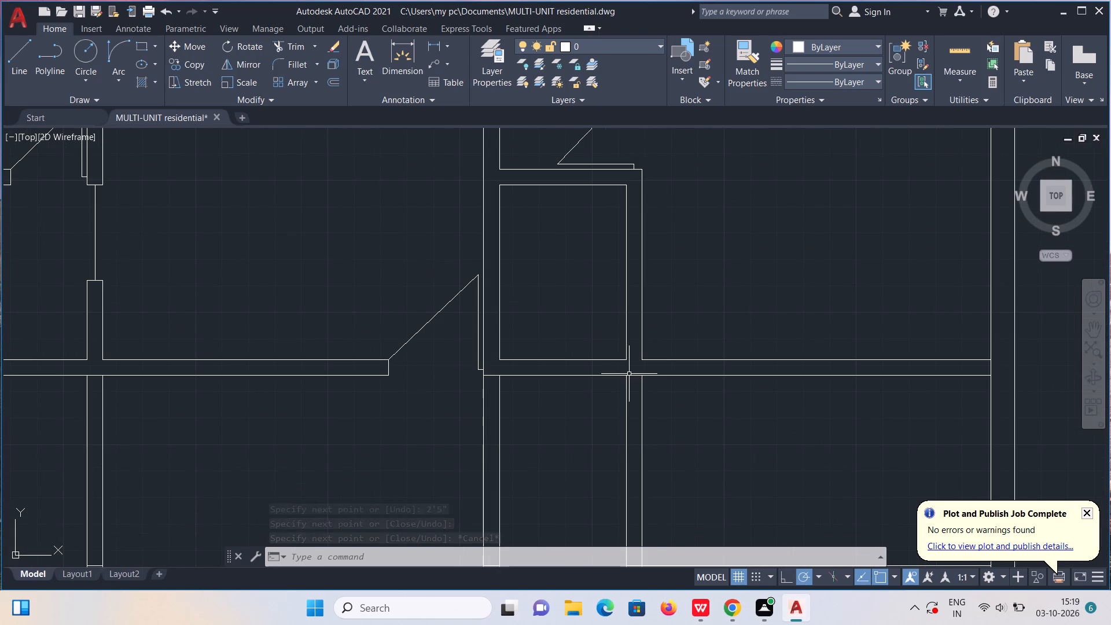
pyautogui.press('l')
pyautogui.press('Return')
pyautogui.click(502, 359)
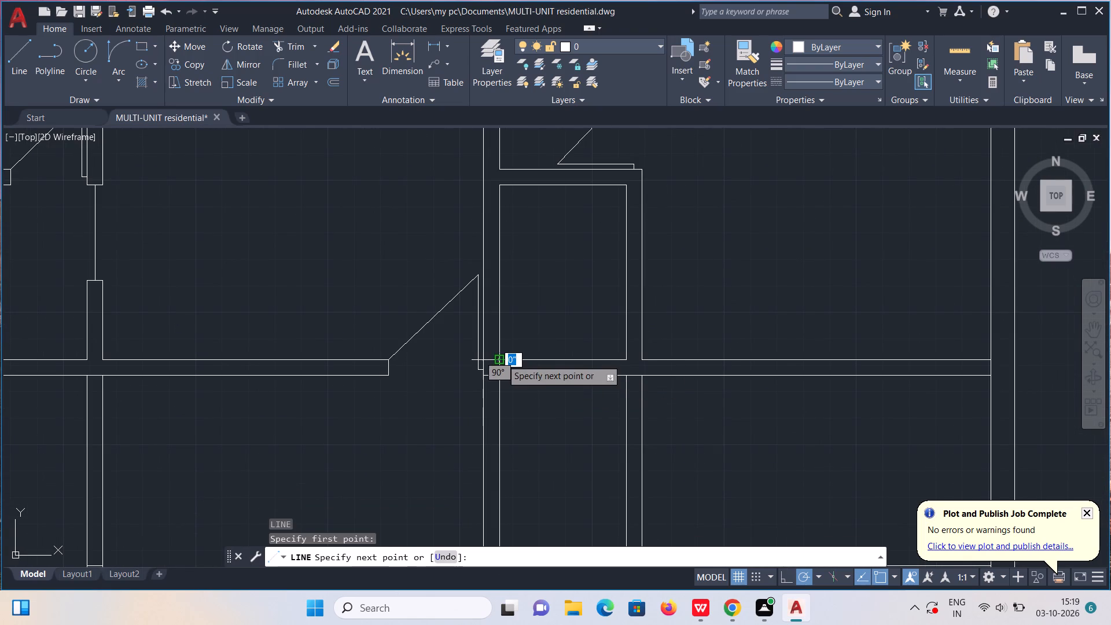
pyautogui.click(498, 382)
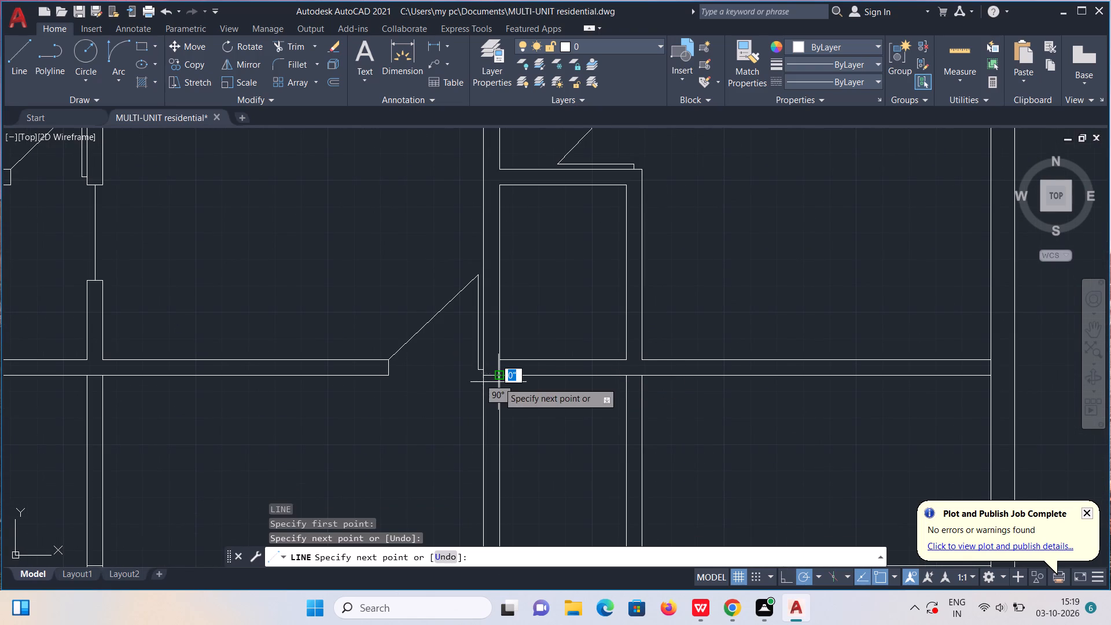
pyautogui.press('Escape')
pyautogui.press('l')
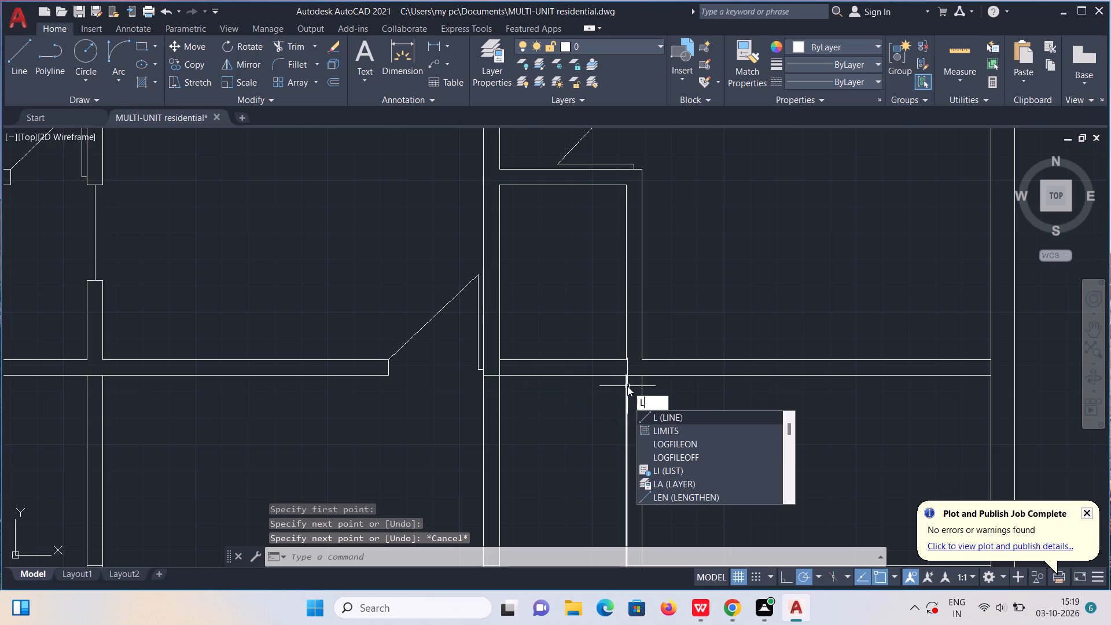
pyautogui.press('Return')
pyautogui.click(624, 372)
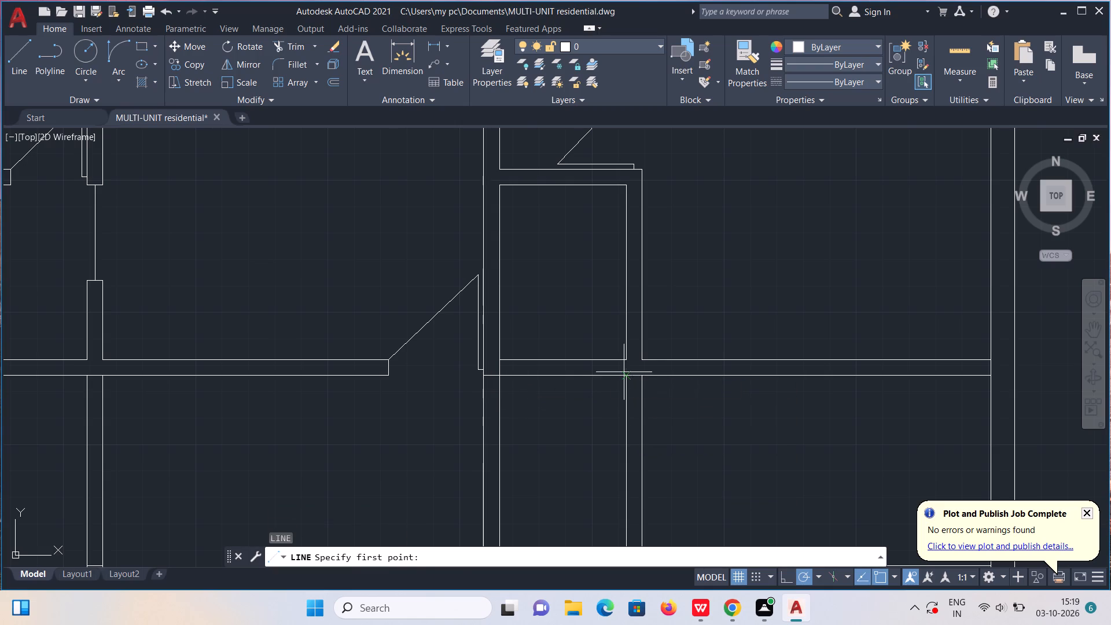
pyautogui.click(624, 354)
pyautogui.press('Escape')
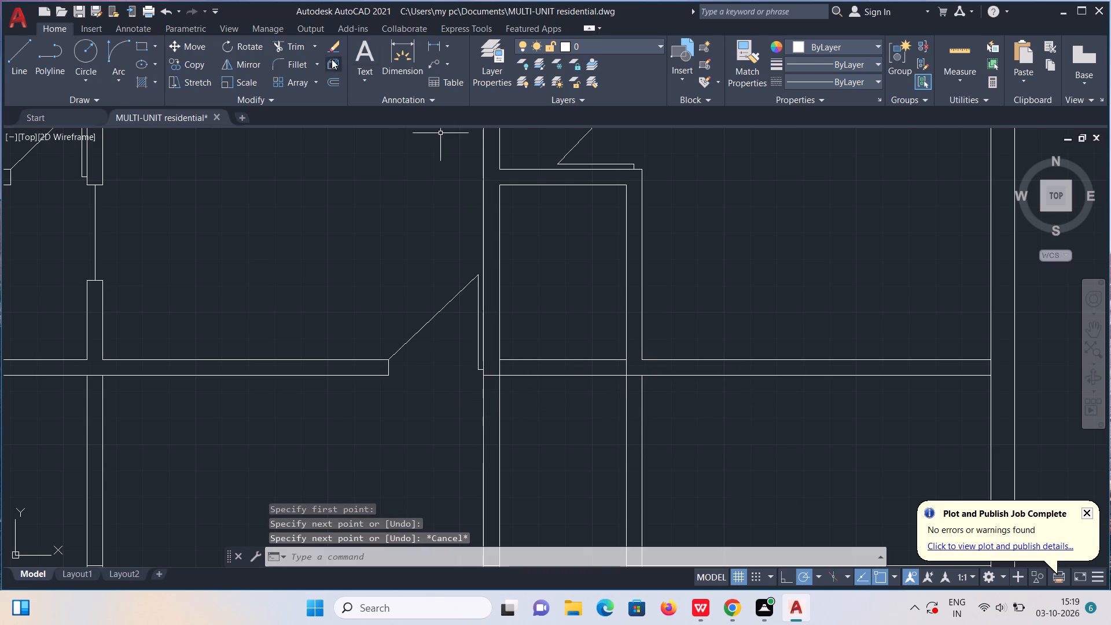
# Trim the horizontal partition lines between the two closing lines and the sixth vertical partition's faces down to the next horizontal partition.
pyautogui.click(293, 42)
pyautogui.moveTo(568, 332); pyautogui.dragTo(573, 413)
pyautogui.scroll(-1, 573, 413)
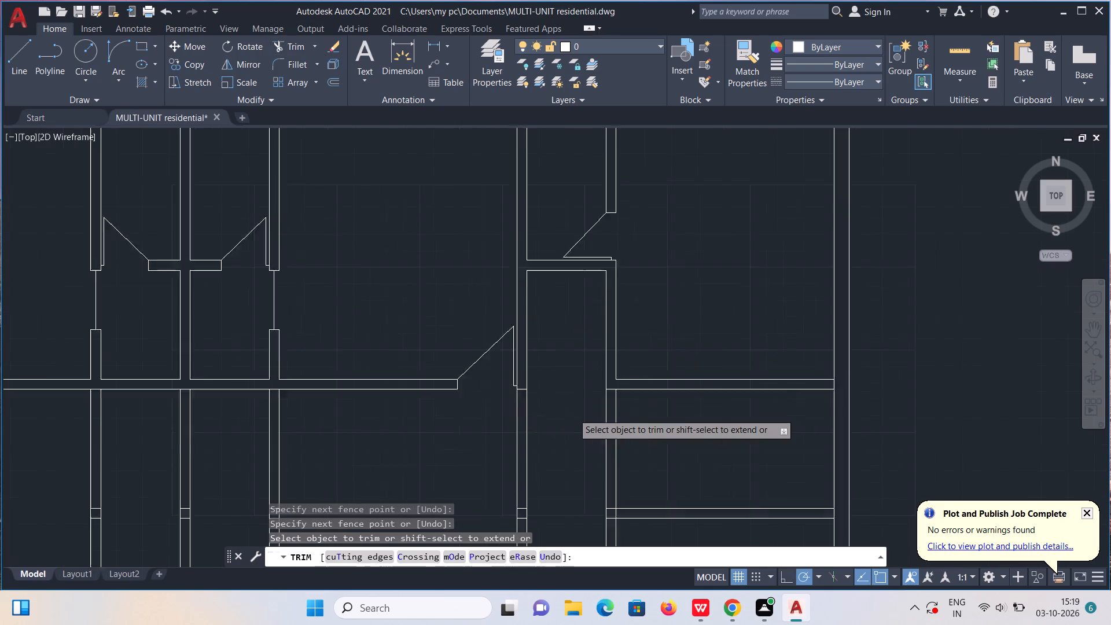
pyautogui.scroll(-1, 573, 413)
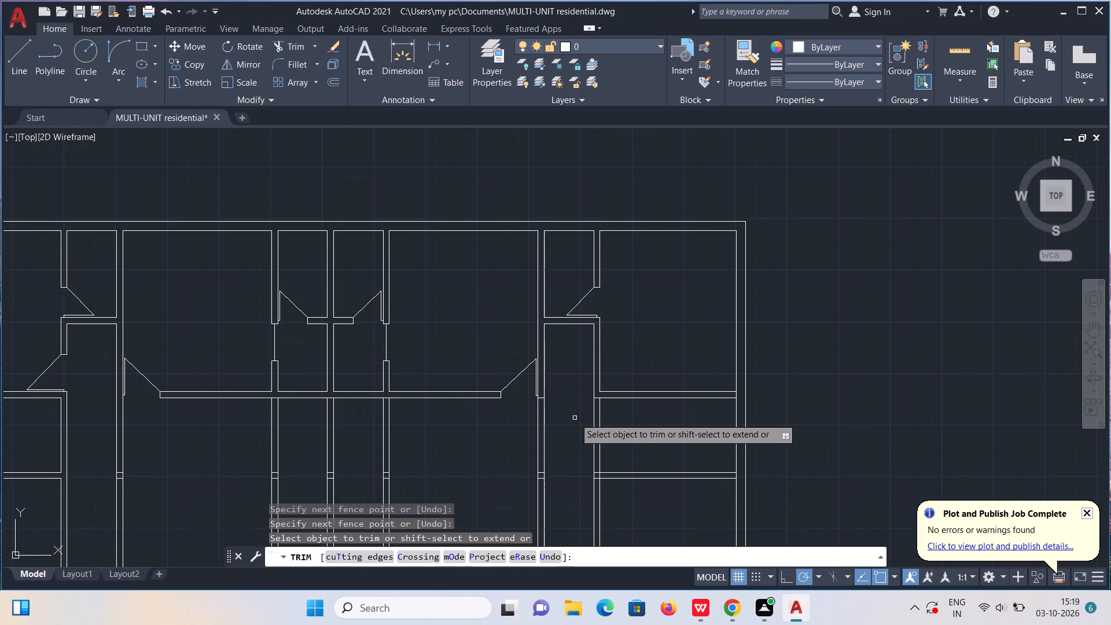
pyautogui.moveTo(572, 434); pyautogui.dragTo(499, 439)
pyautogui.scroll(4, 541, 415)
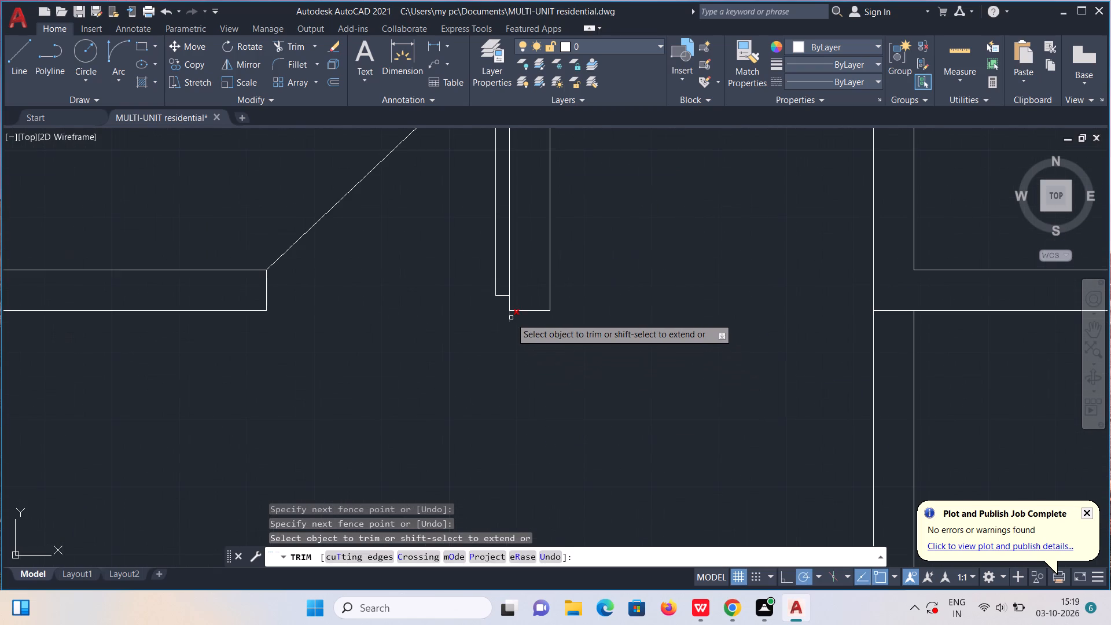
pyautogui.click(511, 318)
pyautogui.press('Escape')
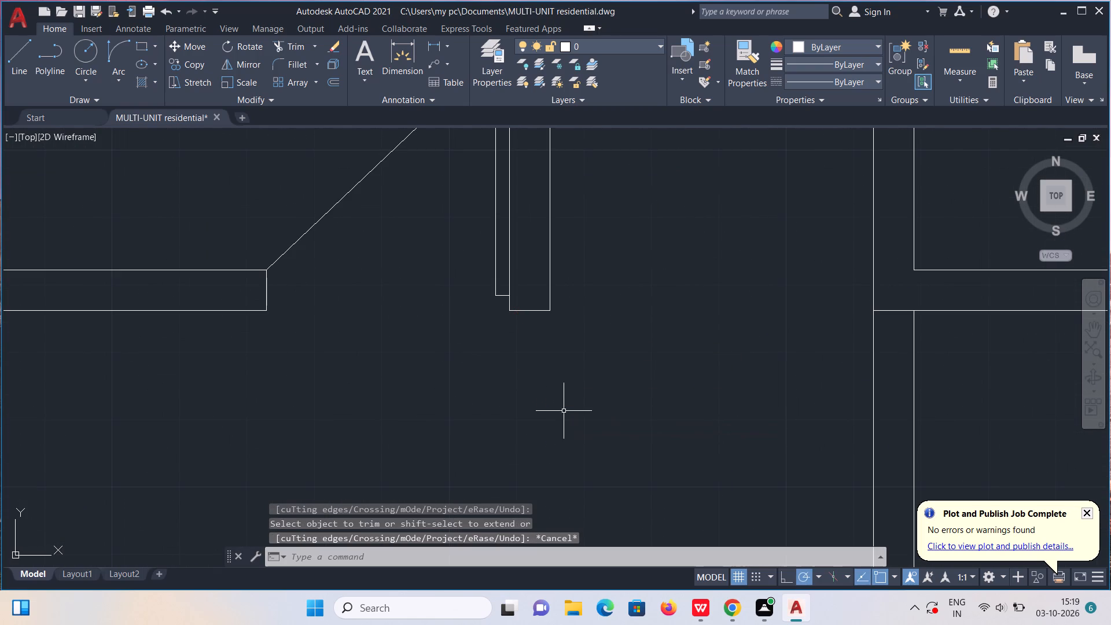
# Draw a horizontal jamb line across the seventh vertical partition, level with the upper line of the horizontal partition on its right.
pyautogui.scroll(-2, 592, 409)
pyautogui.scroll(-1, 657, 433)
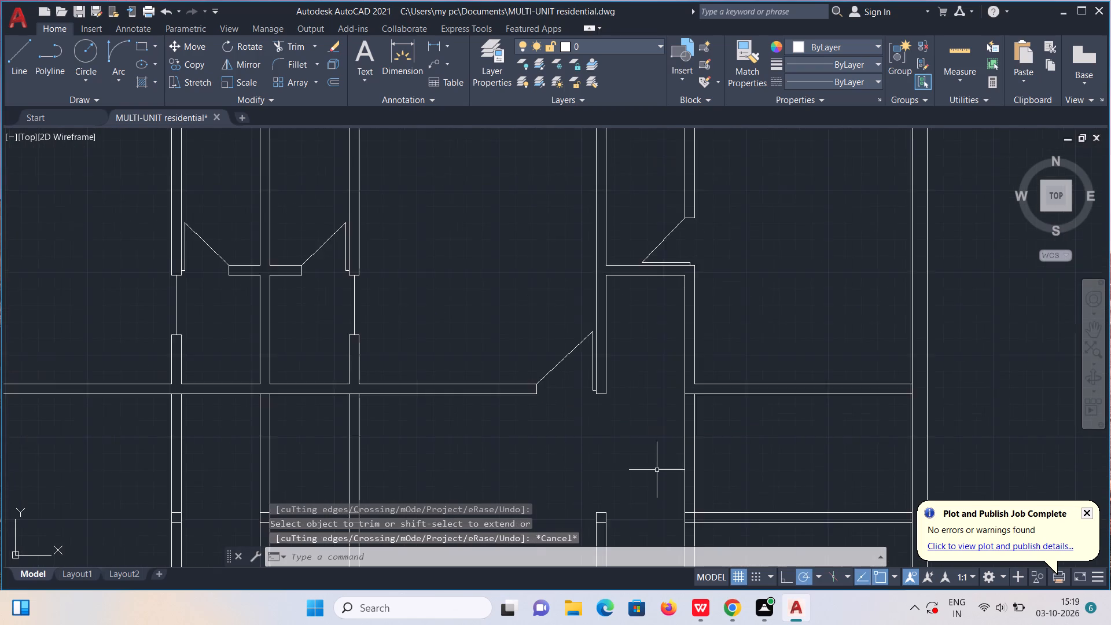
pyautogui.moveTo(657, 483); pyautogui.dragTo(579, 531, button='middle')
pyautogui.press('l')
pyautogui.press('Return')
pyautogui.scroll(2, 617, 448)
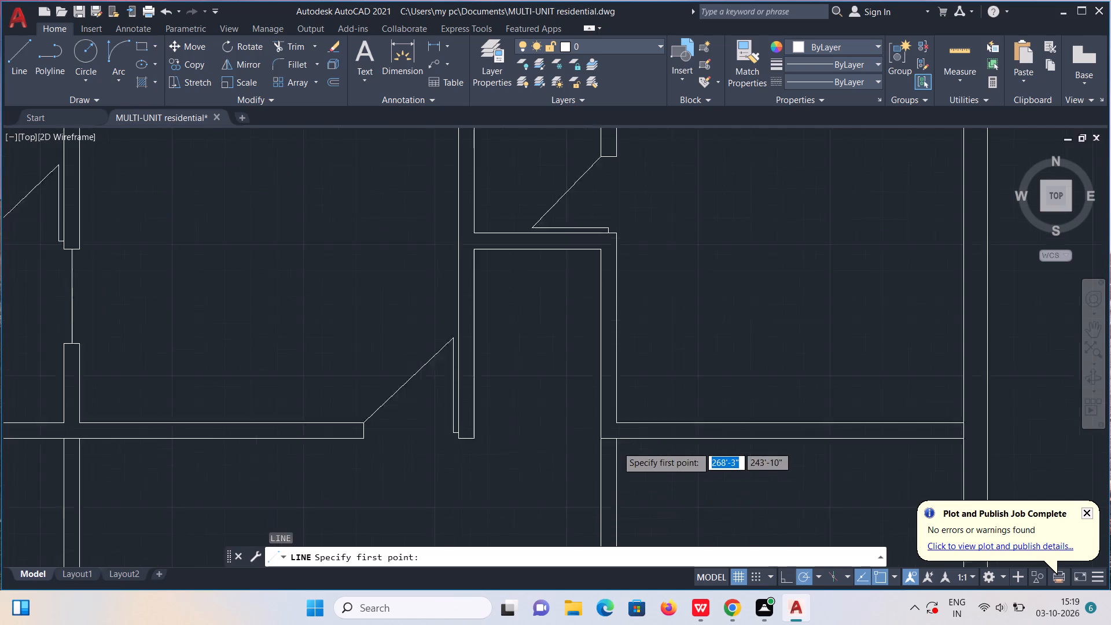
pyautogui.click(618, 412)
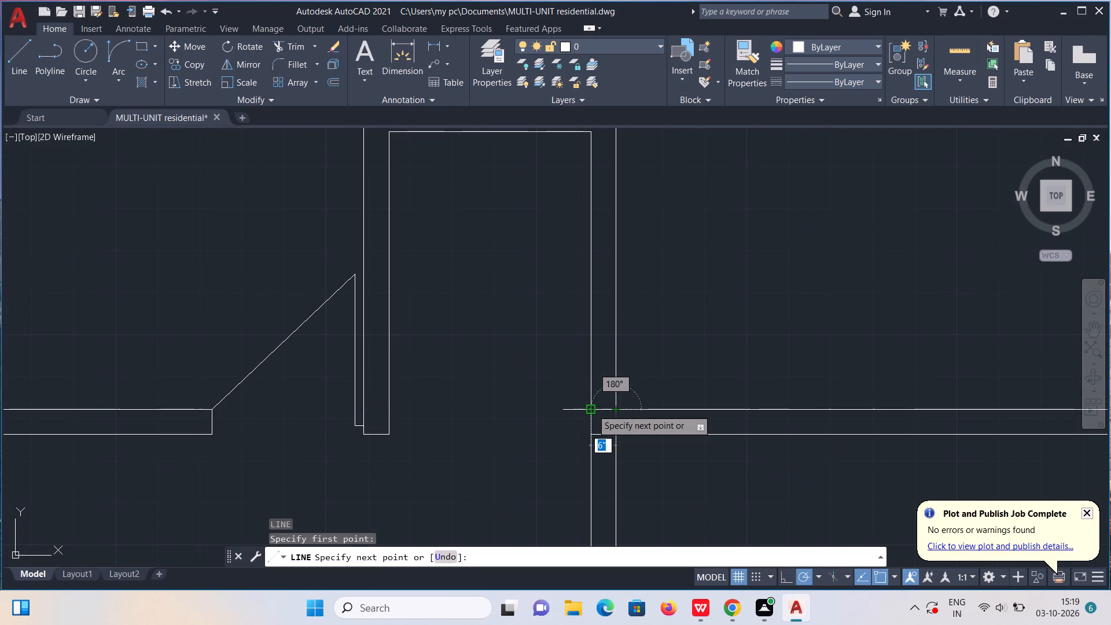
pyautogui.click(592, 409)
pyautogui.press('Escape')
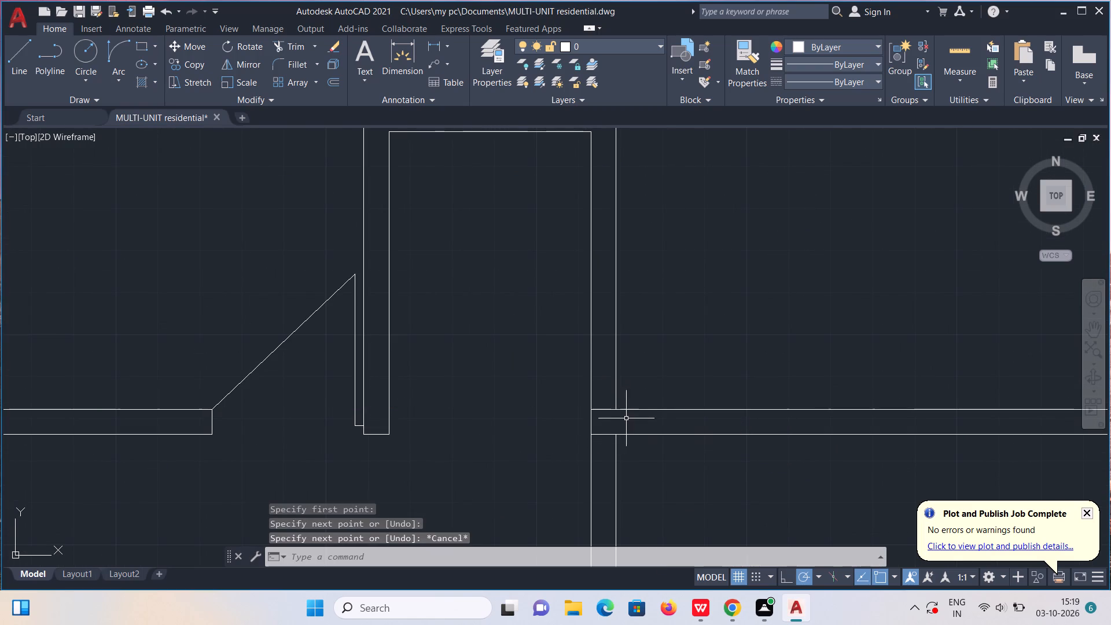
# Copy the new jamb line on the seventh vertical partition 2'5" upward.
pyautogui.click(604, 410)
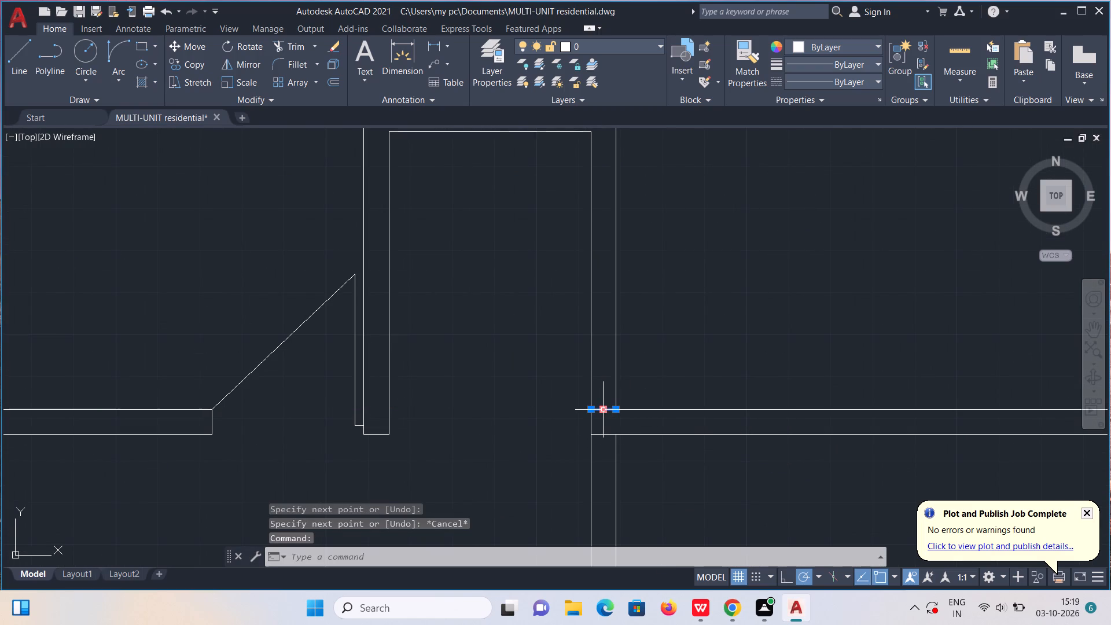
pyautogui.write('co')
pyautogui.press('Return')
pyautogui.click(604, 410)
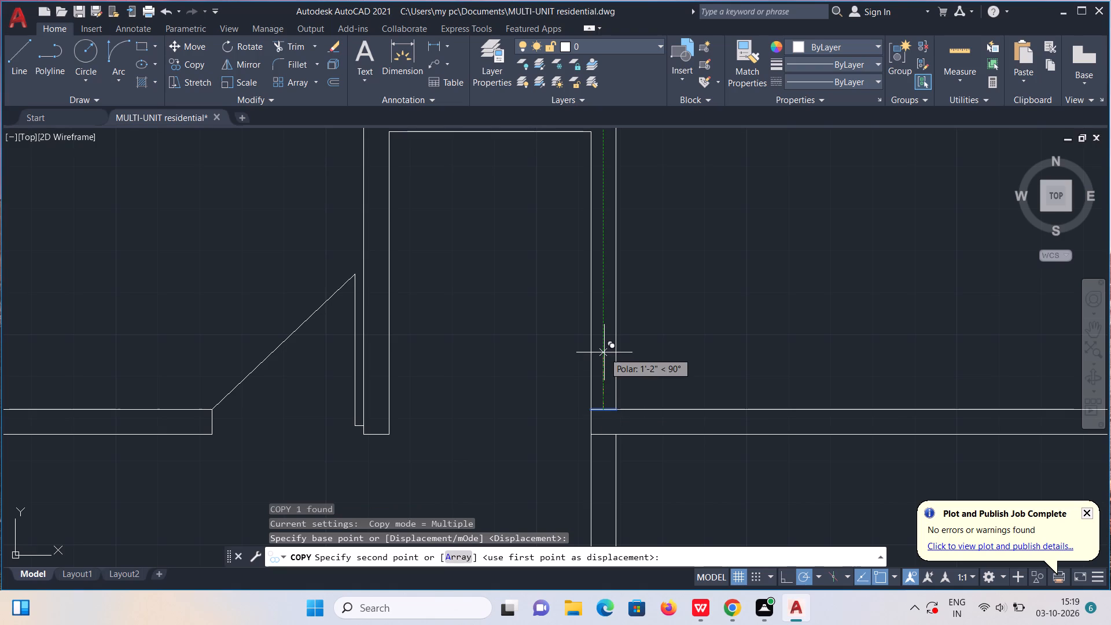
pyautogui.write('2\'5"')
pyautogui.press('Return')
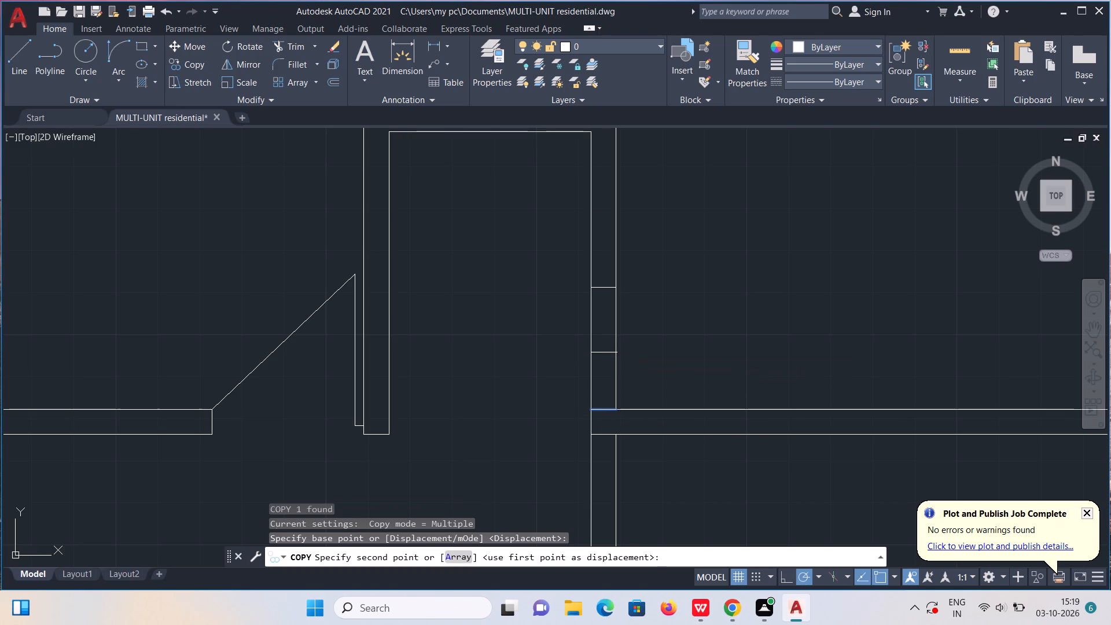
# Trim the seventh vertical partition's face lines between the new jamb lines to form the lower opening.
pyautogui.click(303, 46)
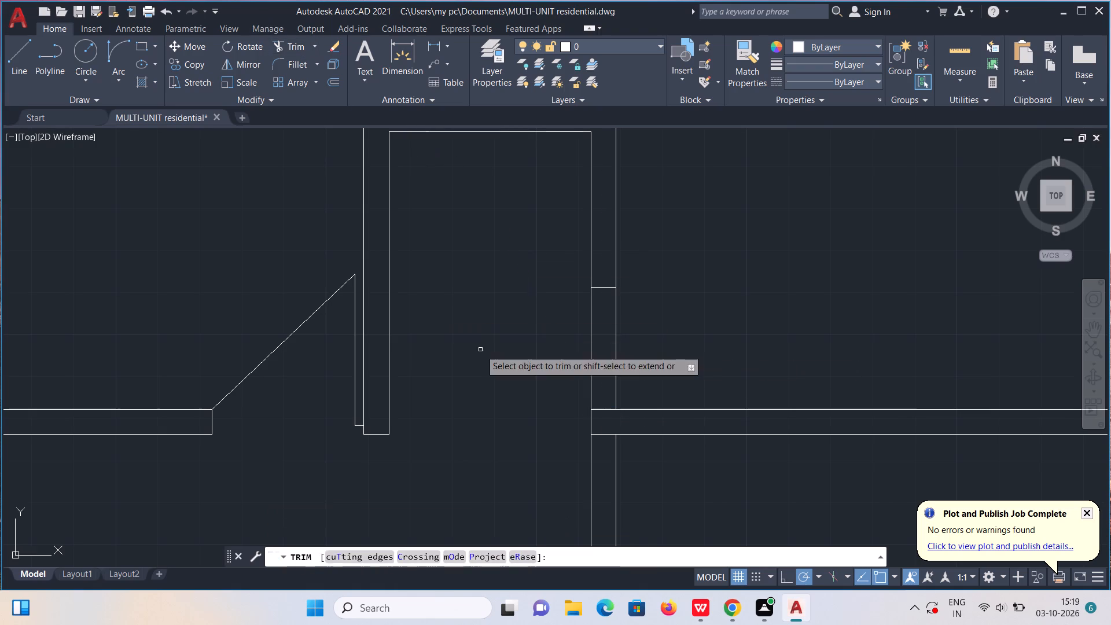
pyautogui.moveTo(480, 350); pyautogui.dragTo(623, 366)
pyautogui.press('Escape')
# Draw the lower opening's door with a 2" upward offset, a 2'5" leaf rightward and a diagonal to the upper jamb's right end.
pyautogui.press('l')
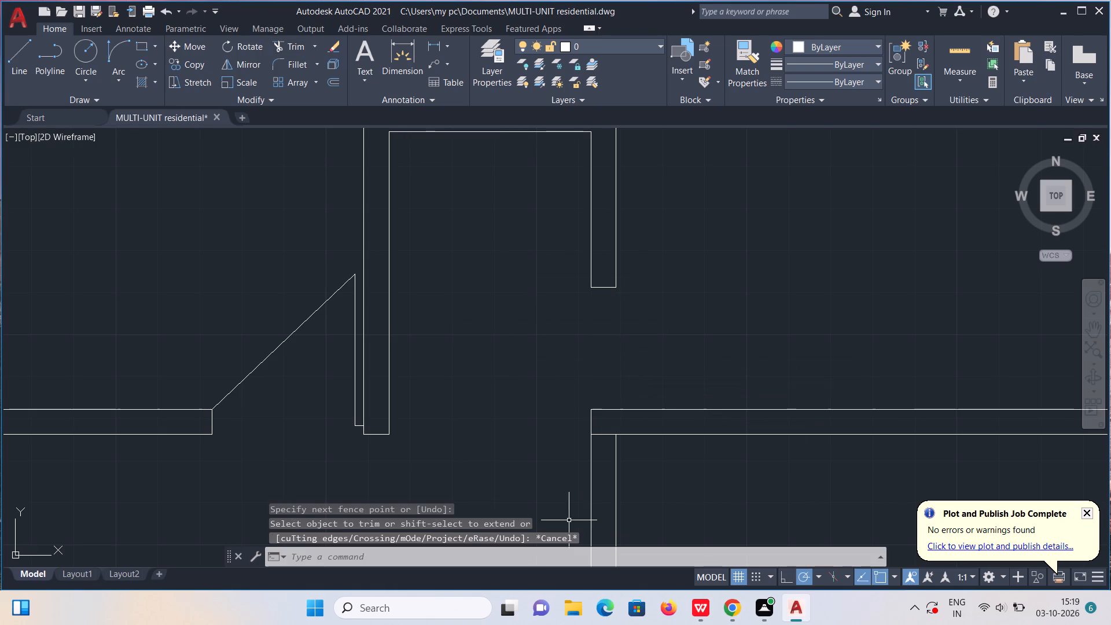
pyautogui.press('Return')
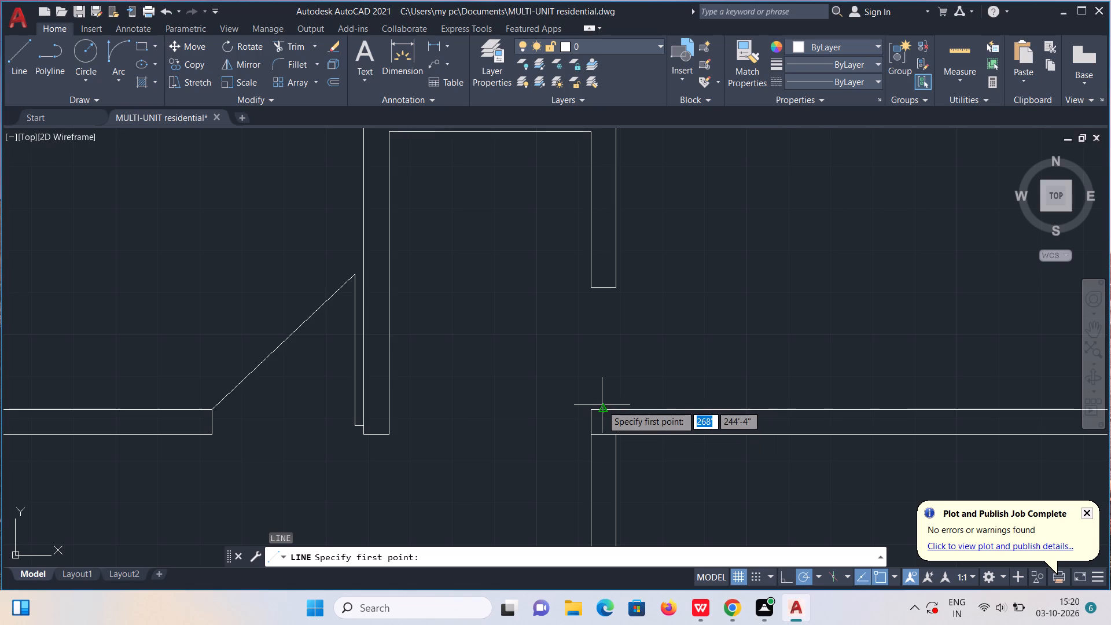
pyautogui.click(604, 407)
pyautogui.write('2"')
pyautogui.press('Return')
pyautogui.write('2\'5"')
pyautogui.press('Return')
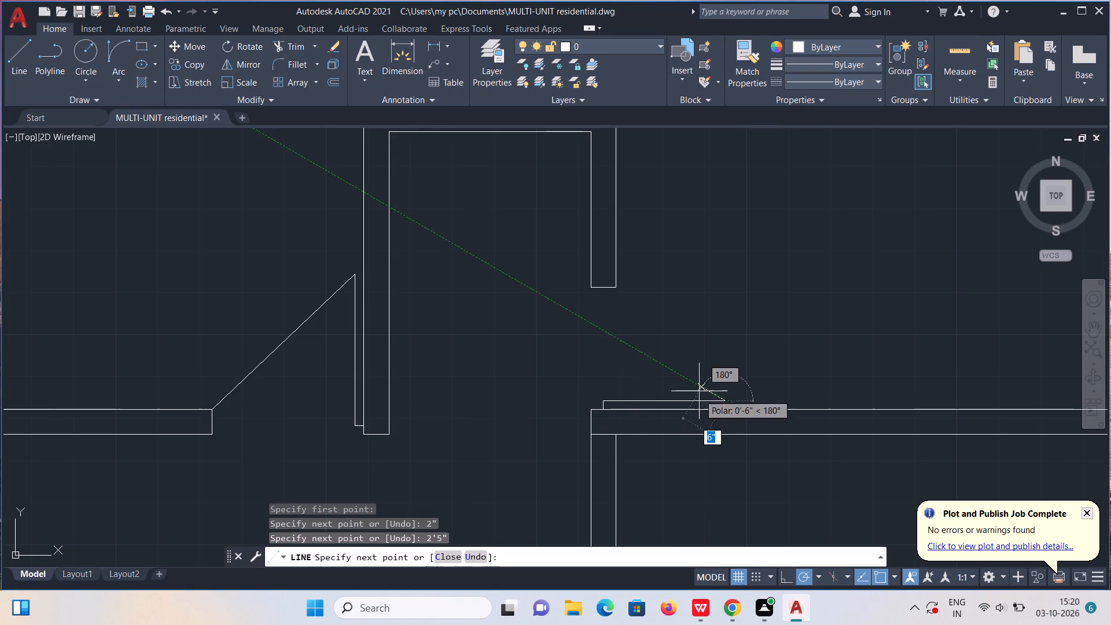
pyautogui.click(616, 291)
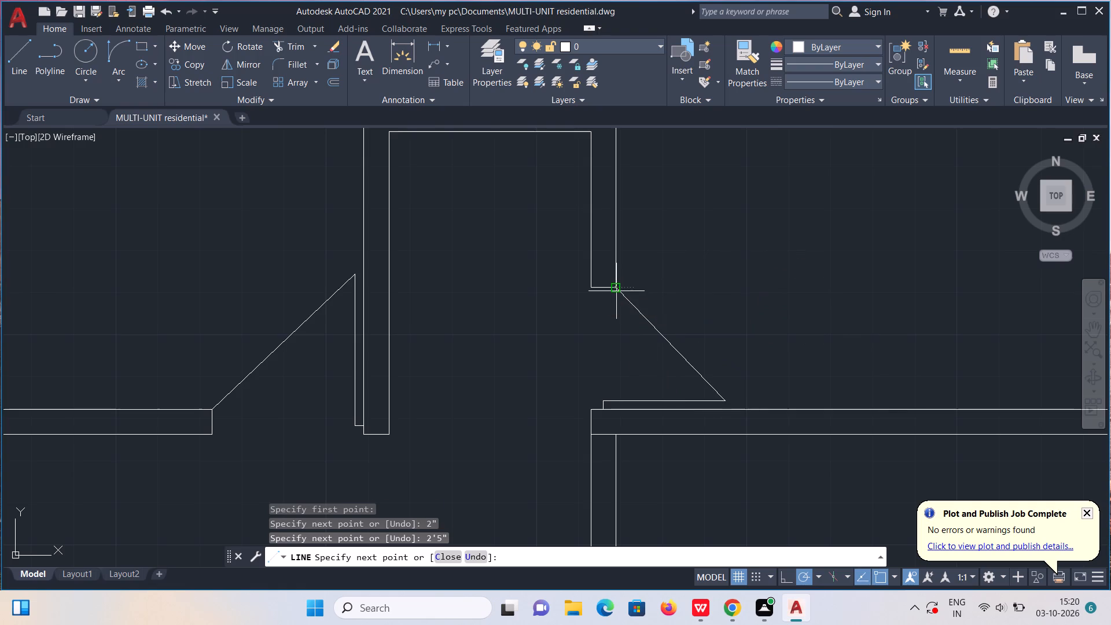
pyautogui.scroll(-3, 616, 291)
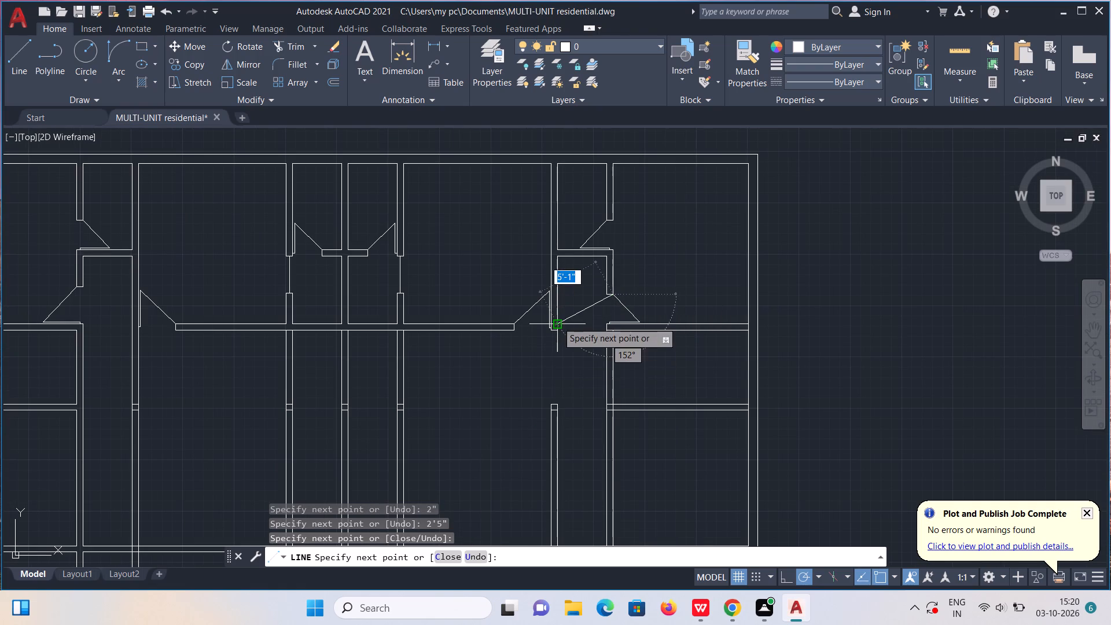
pyautogui.press('Escape')
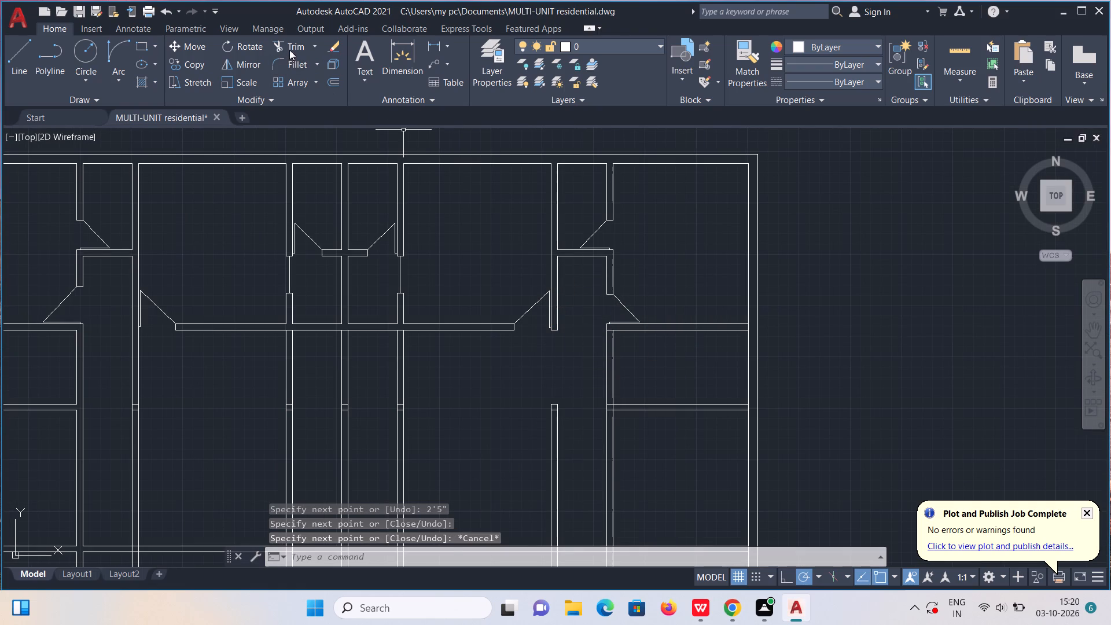
# Trim the overlapping lines where the horizontal partition below the new door meets the right exterior wall and the seventh vertical partition.
pyautogui.click(289, 50)
pyautogui.scroll(2, 731, 334)
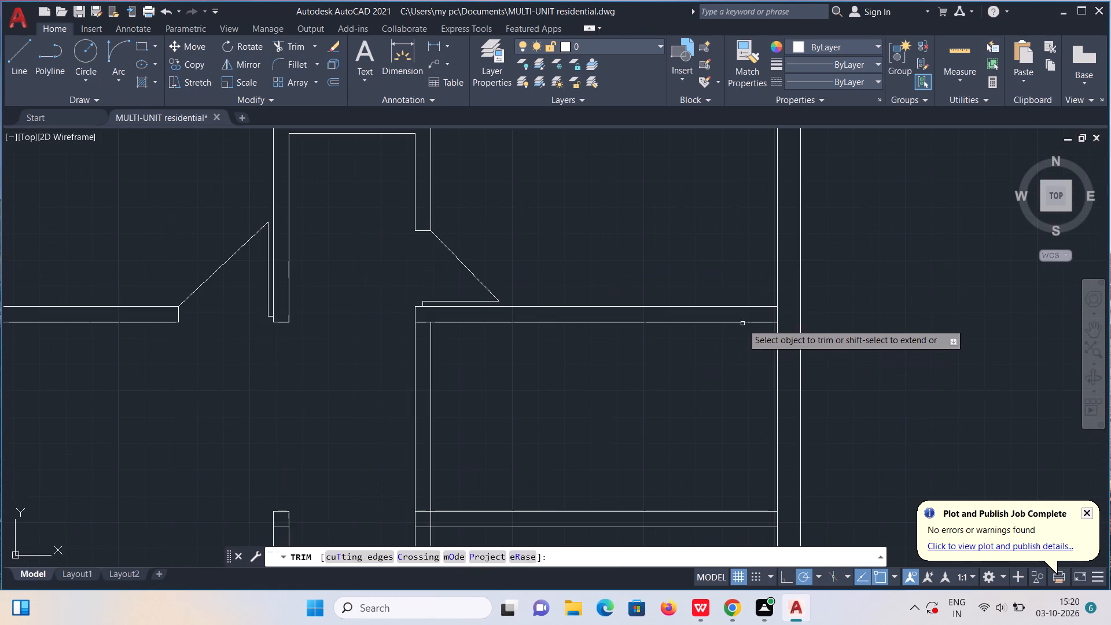
pyautogui.moveTo(759, 317); pyautogui.dragTo(785, 318)
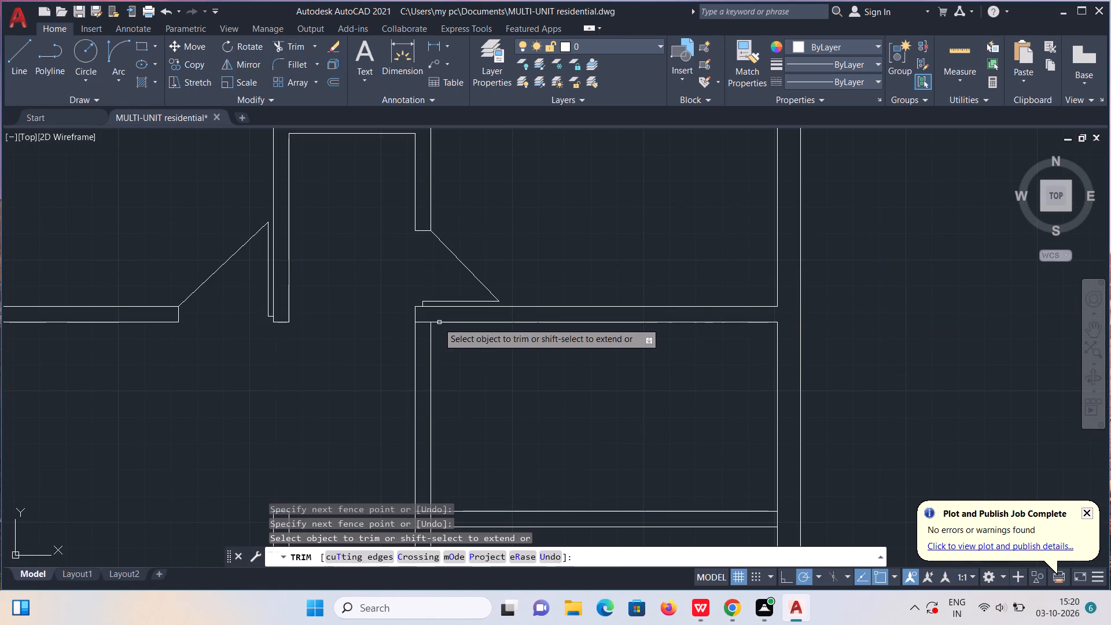
pyautogui.moveTo(421, 319); pyautogui.dragTo(418, 326)
pyautogui.scroll(-3, 418, 326)
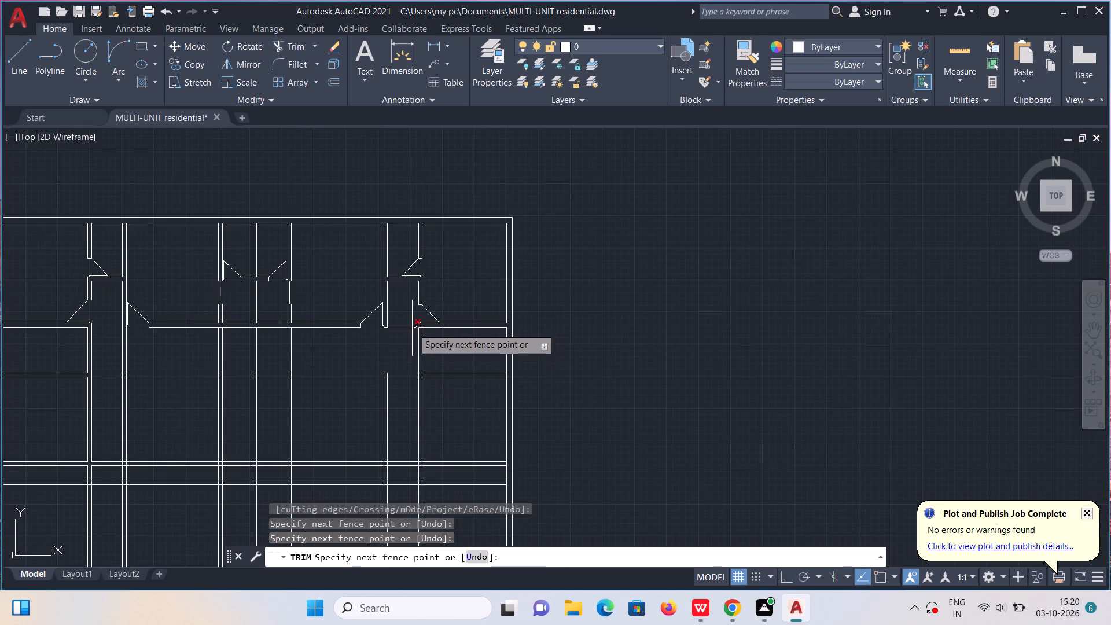
pyautogui.scroll(4, 425, 333)
pyautogui.click(382, 330)
# Trim the overlapping lines where the next lower horizontal partition meets the seventh vertical partition and the right exterior wall.
pyautogui.scroll(-1, 391, 347)
pyautogui.moveTo(429, 385); pyautogui.dragTo(501, 255, button='middle')
pyautogui.scroll(-1, 432, 384)
pyautogui.scroll(1, 513, 235)
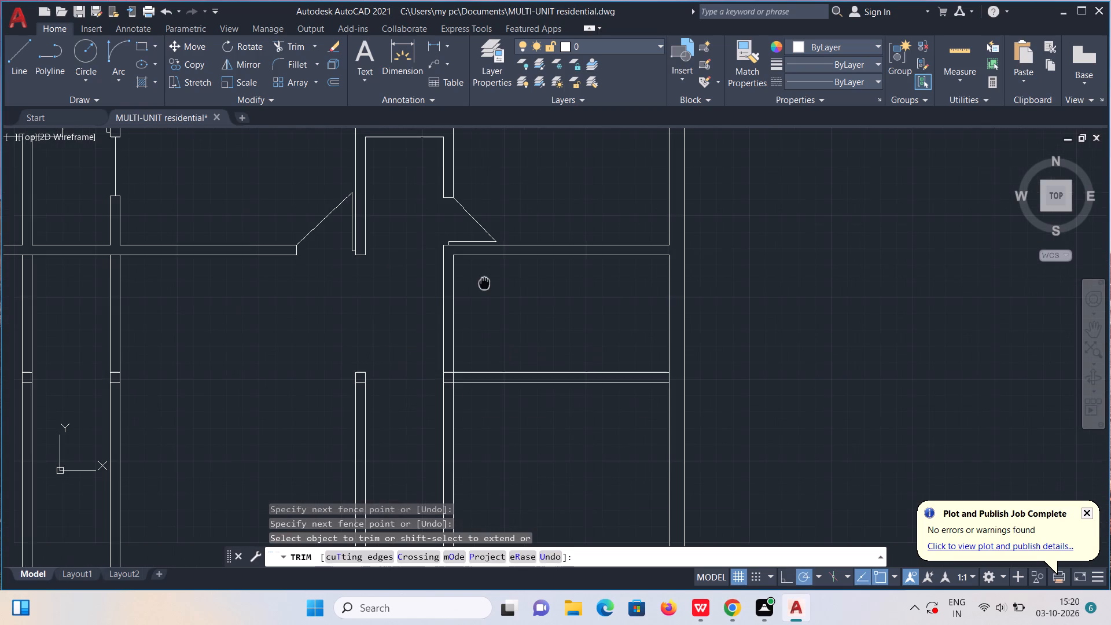
pyautogui.moveTo(501, 255); pyautogui.dragTo(524, 206, button='middle')
pyautogui.scroll(2, 473, 337)
pyautogui.moveTo(478, 321); pyautogui.dragTo(478, 376)
pyautogui.moveTo(478, 351); pyautogui.dragTo(510, 350)
pyautogui.scroll(-4, 510, 349)
pyautogui.scroll(4, 636, 355)
pyautogui.moveTo(652, 333); pyautogui.dragTo(687, 333)
pyautogui.scroll(-4, 687, 333)
pyautogui.moveTo(551, 451); pyautogui.dragTo(556, 356, button='middle')
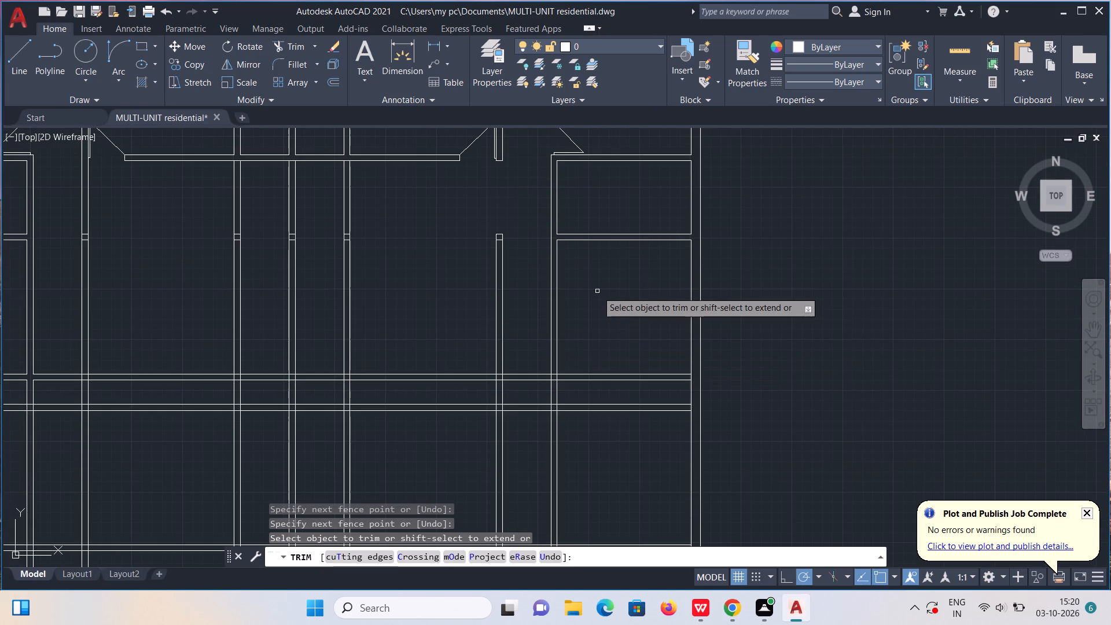
pyautogui.press('Escape')
# Offset the right exterior wall's inner face 2' inward within the small room below the new door, using the Through option.
pyautogui.moveTo(597, 308); pyautogui.dragTo(536, 379, button='middle')
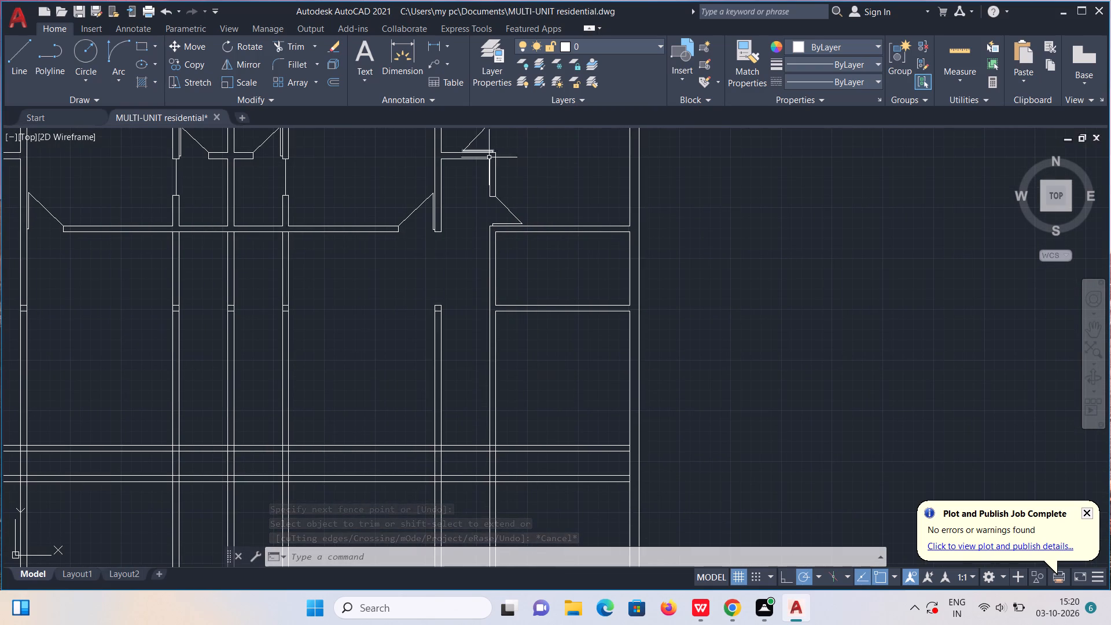
pyautogui.click(336, 80)
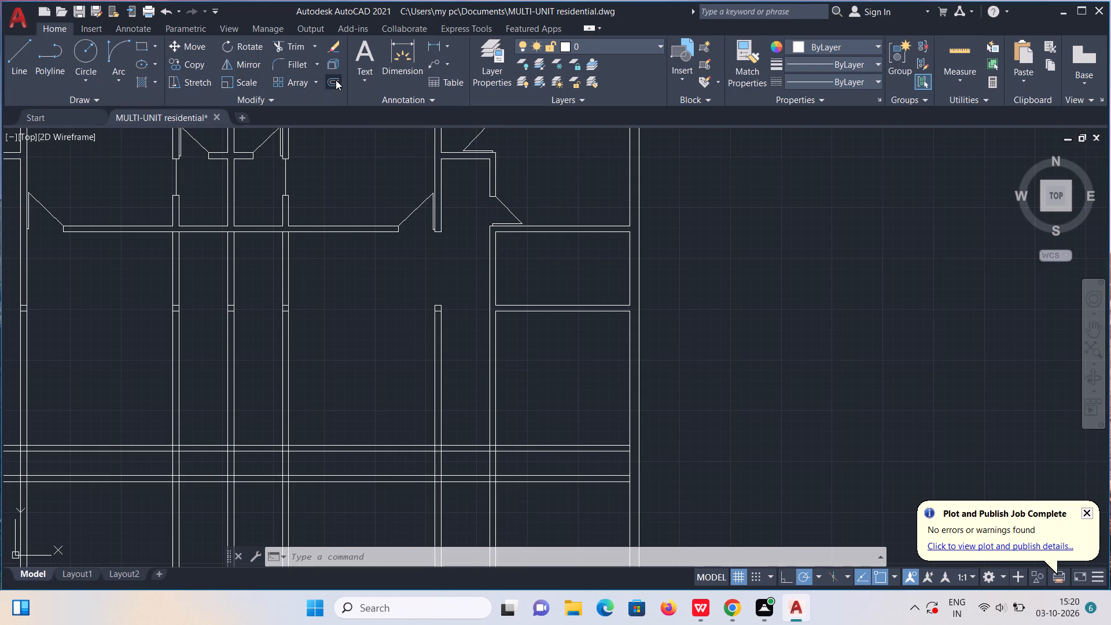
pyautogui.click(488, 556)
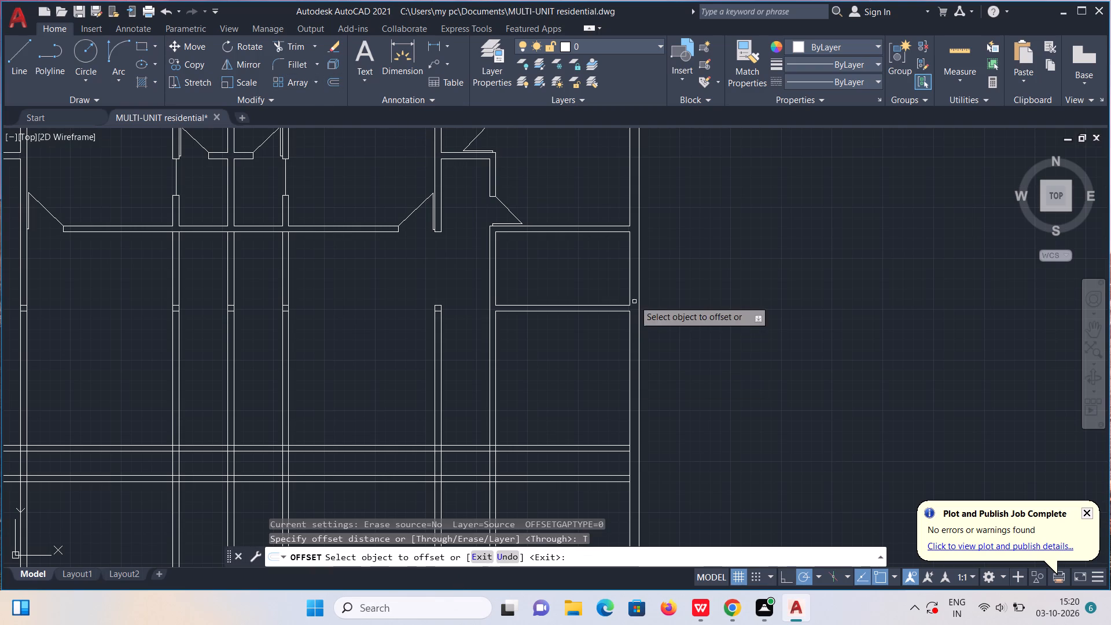
pyautogui.click(632, 277)
pyautogui.click(630, 278)
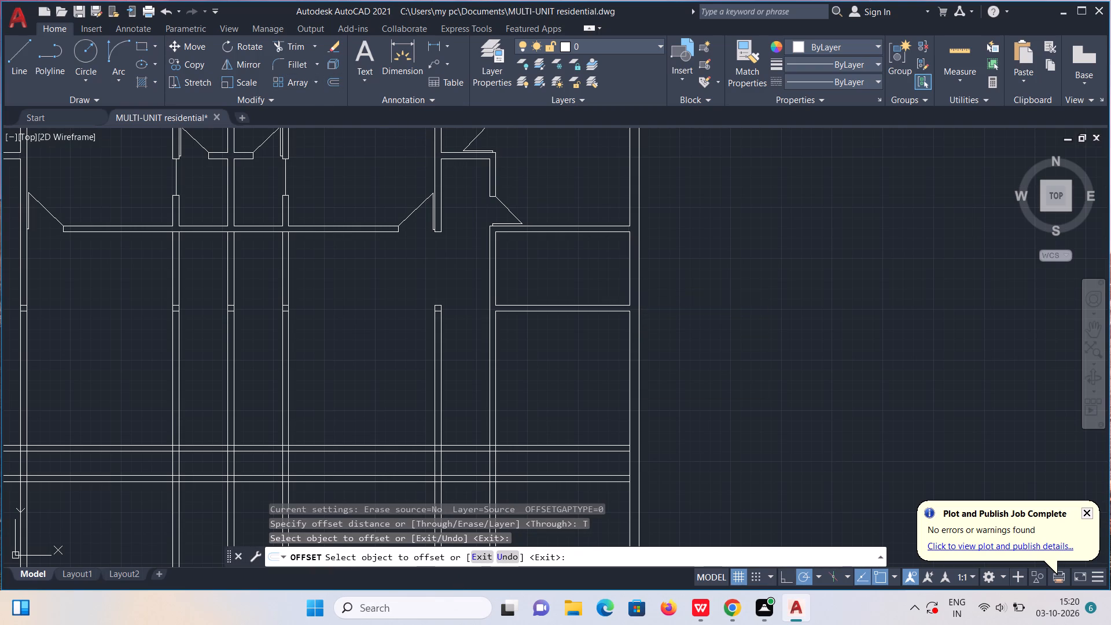
pyautogui.write("2'")
pyautogui.press('Return')
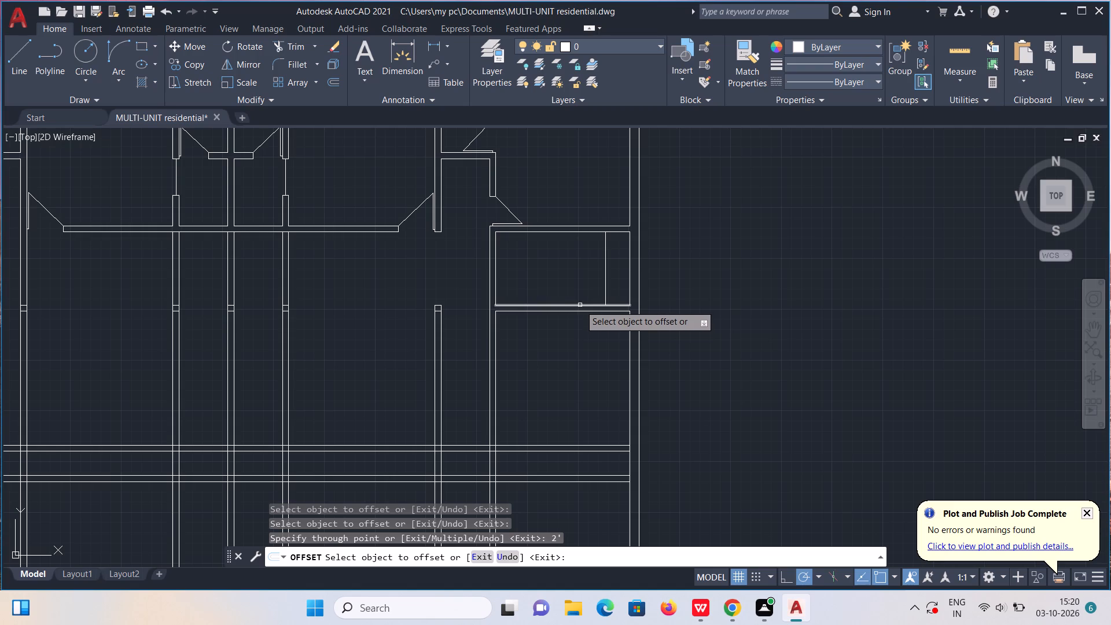
# Offset the small room's lower wall line 2' upward into the room.
pyautogui.click(580, 305)
pyautogui.write("2'")
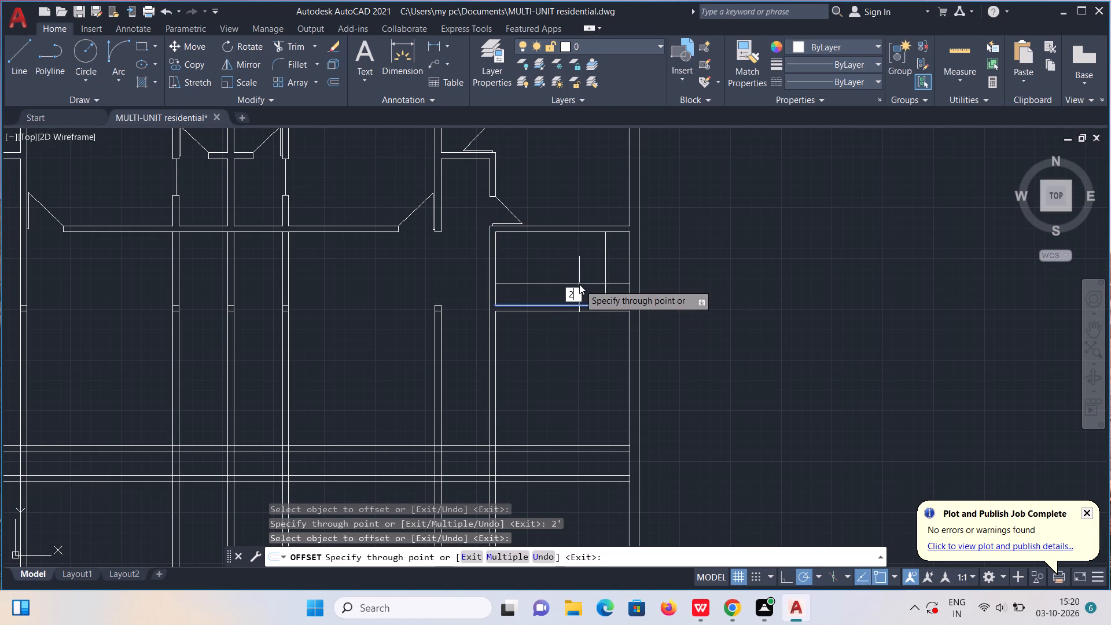
pyautogui.press('Return')
# Trim the two offset lines past their intersection in the small room so they form a clean corner.
pyautogui.click(301, 47)
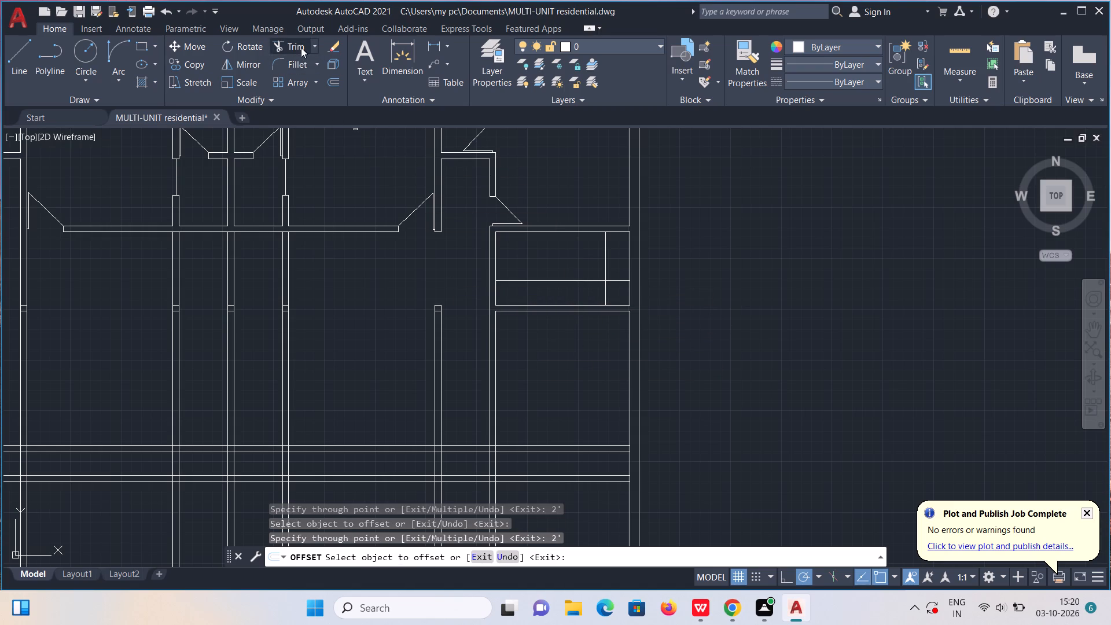
pyautogui.moveTo(617, 270); pyautogui.dragTo(608, 290)
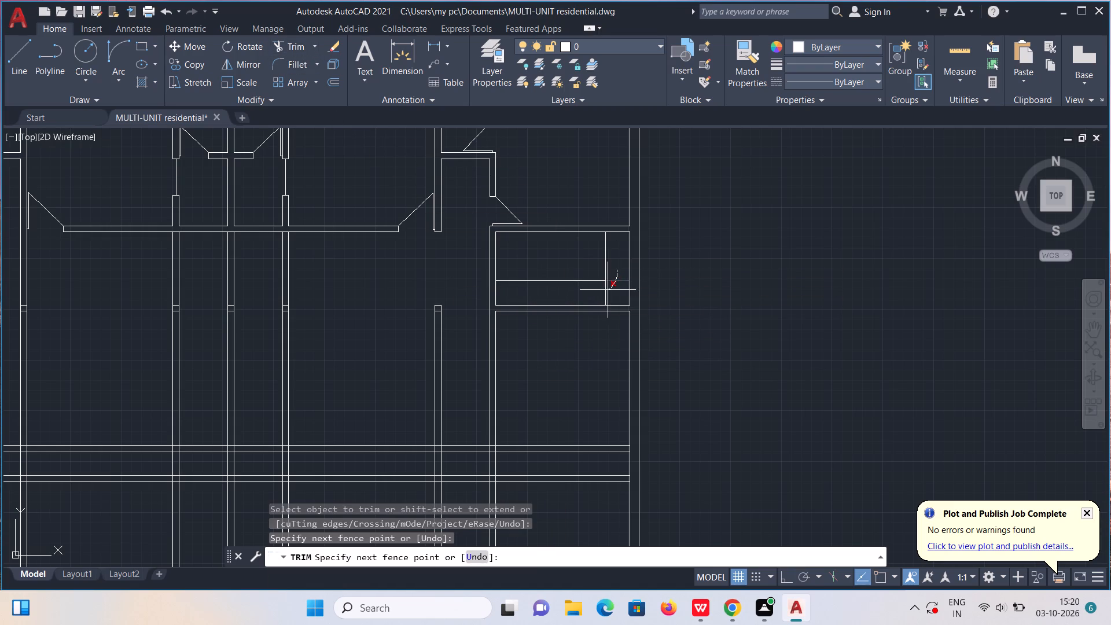
pyautogui.moveTo(608, 290); pyautogui.dragTo(601, 290)
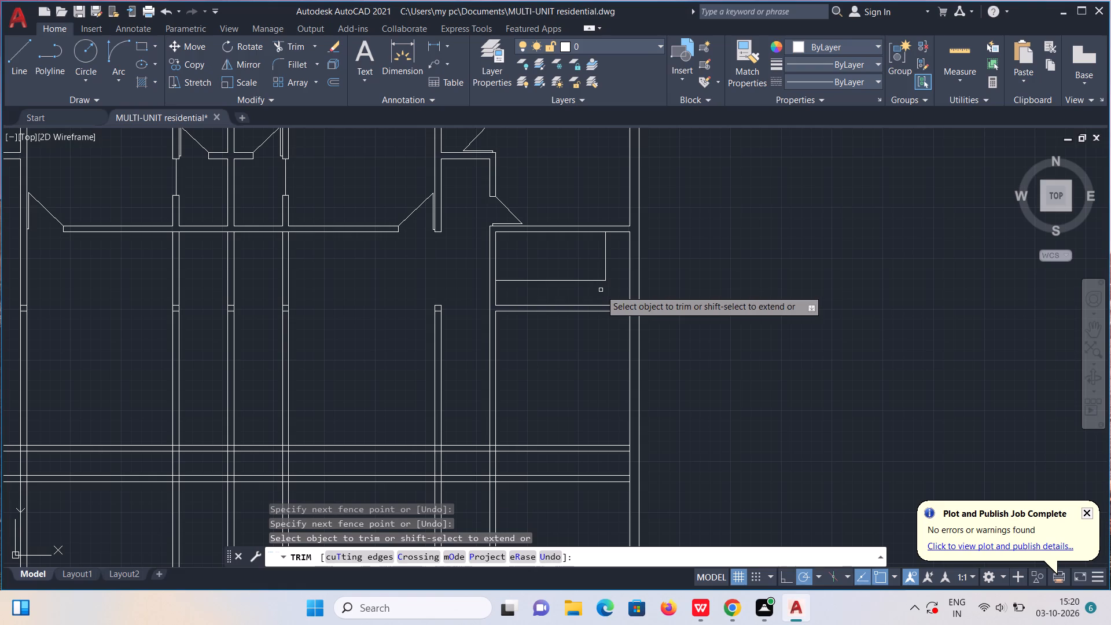
pyautogui.press('Escape')
# Draw a jamb line across the seventh vertical partition at the small room's upper wall face and copy it 2'5" downward.
pyautogui.scroll(3, 530, 262)
pyautogui.moveTo(517, 311); pyautogui.dragTo(527, 377, button='middle')
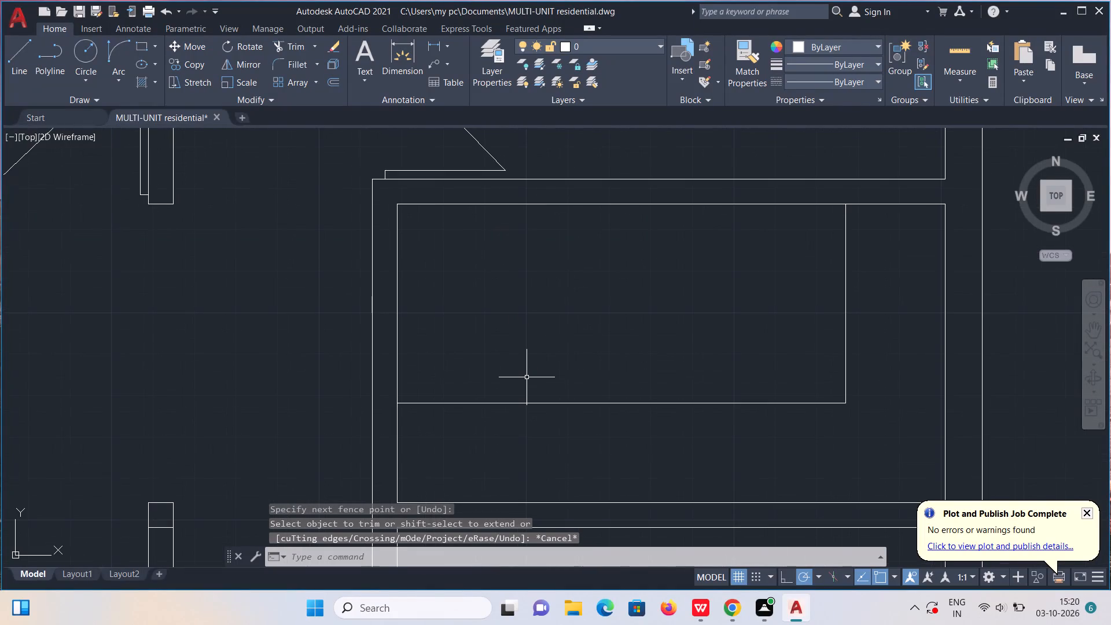
pyautogui.press('l')
pyautogui.press('Return')
pyautogui.click(394, 203)
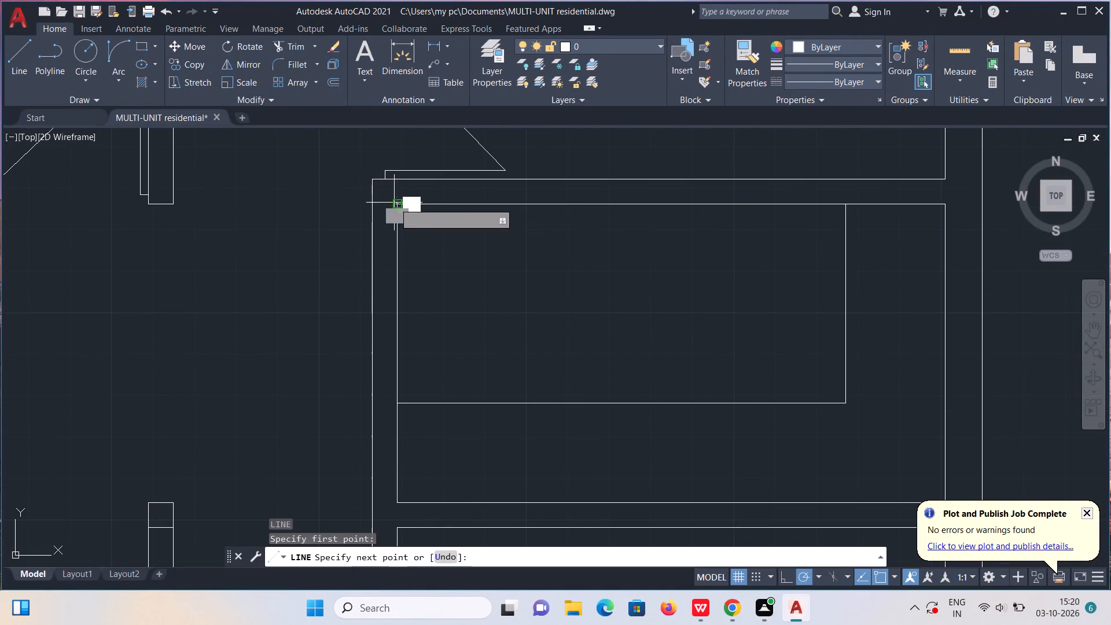
pyautogui.click(370, 204)
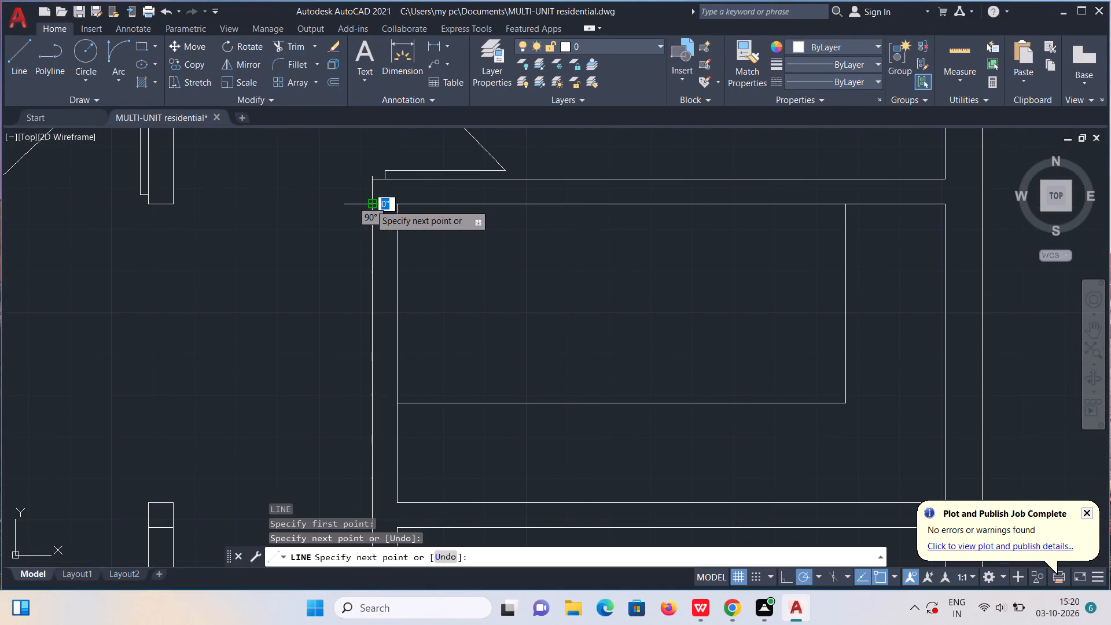
pyautogui.press('Escape')
pyautogui.click(386, 204)
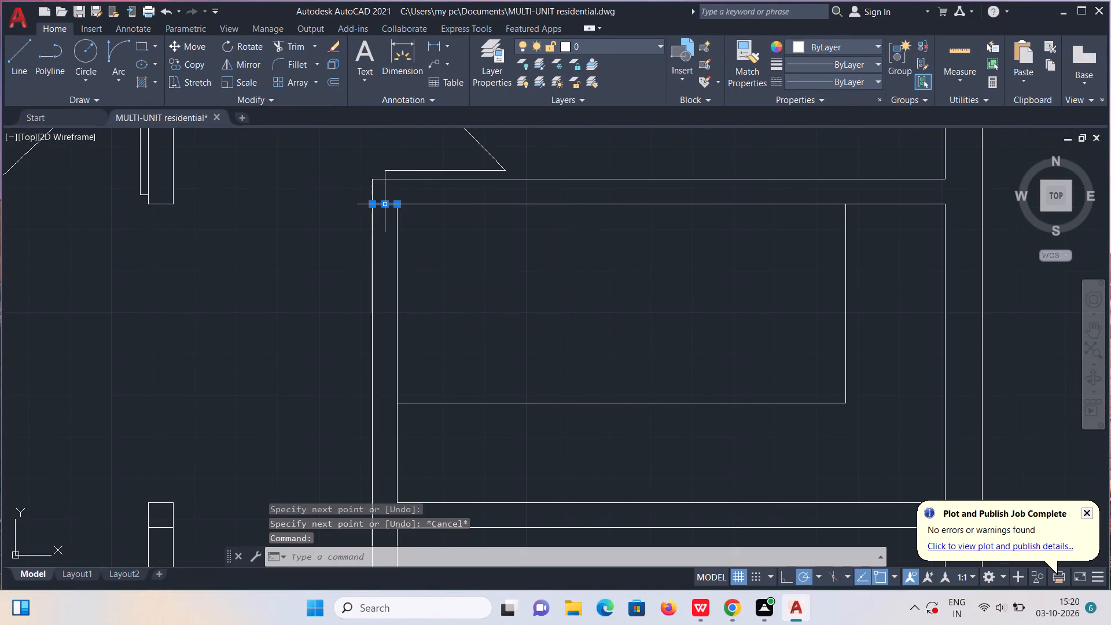
pyautogui.write('co')
pyautogui.press('Return')
pyautogui.click(386, 204)
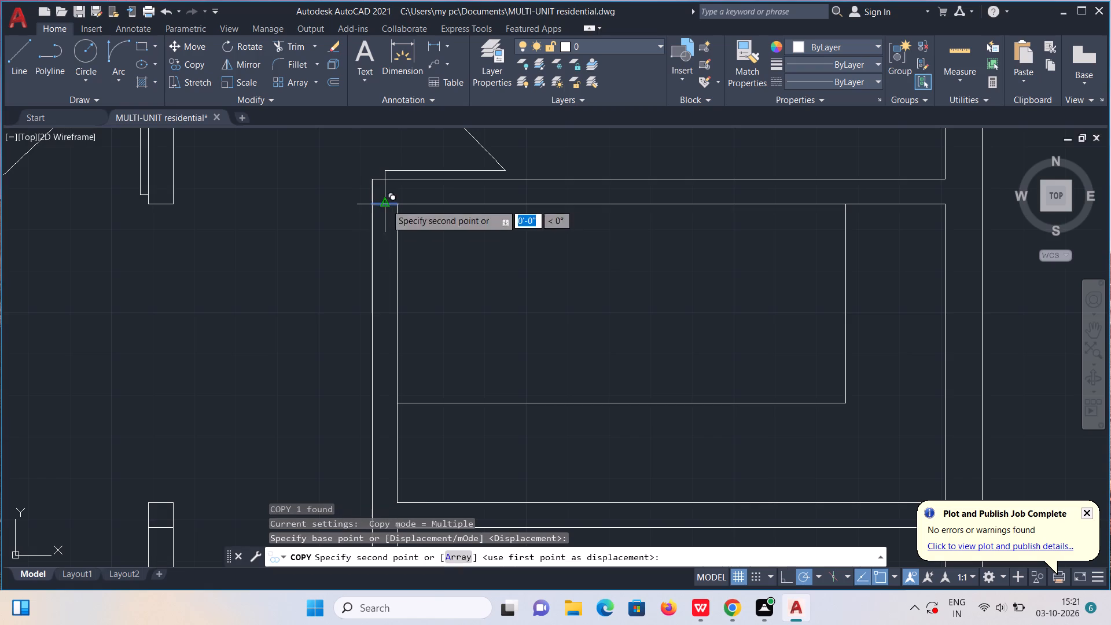
pyautogui.write('2\'5"')
pyautogui.press('Return')
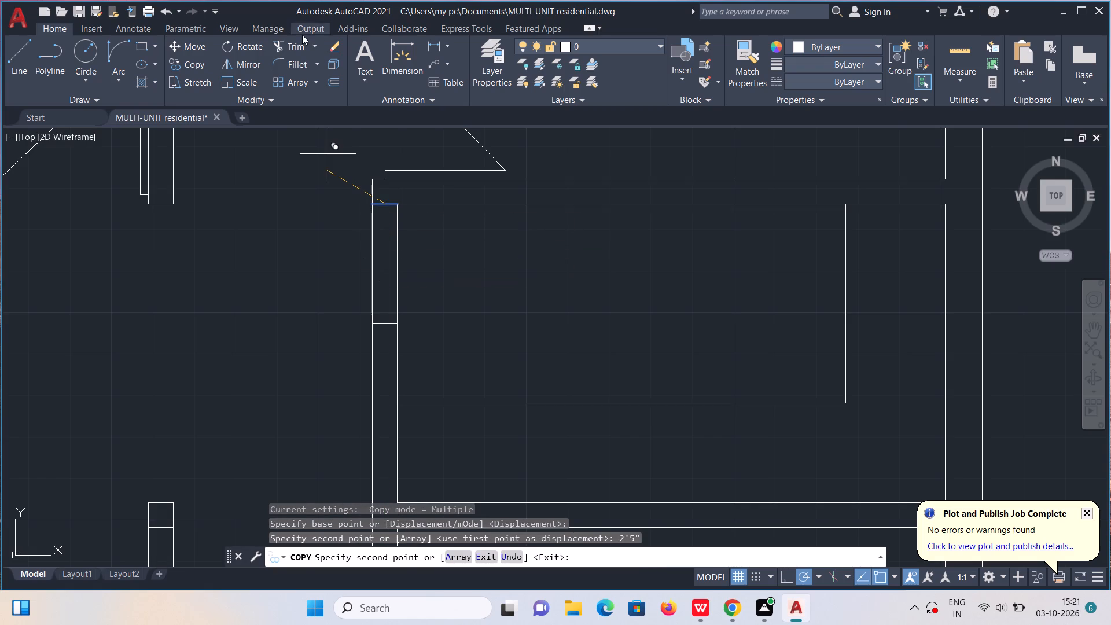
# Trim the seventh vertical partition's lines between the two jamb lines to open the small room's doorway.
pyautogui.click(300, 44)
pyautogui.moveTo(325, 263); pyautogui.dragTo(418, 278)
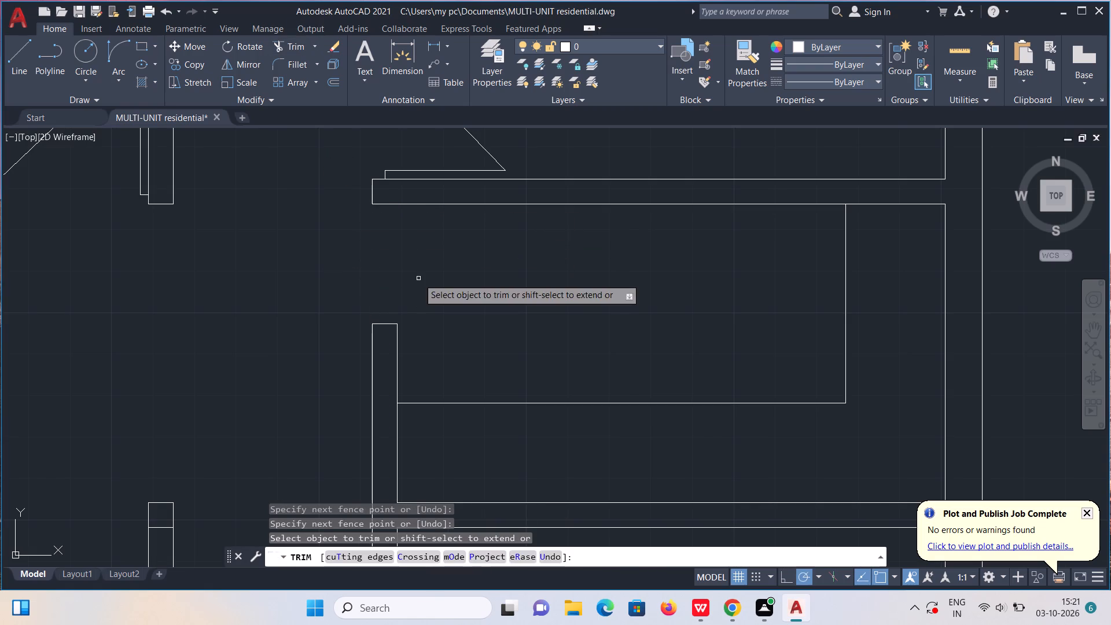
pyautogui.press('Escape')
# Draw the small room's door with a 2" downward offset, a 2'5" leaf rightward and a diagonal to the lower jamb's right end.
pyautogui.press('l')
pyautogui.press('Return')
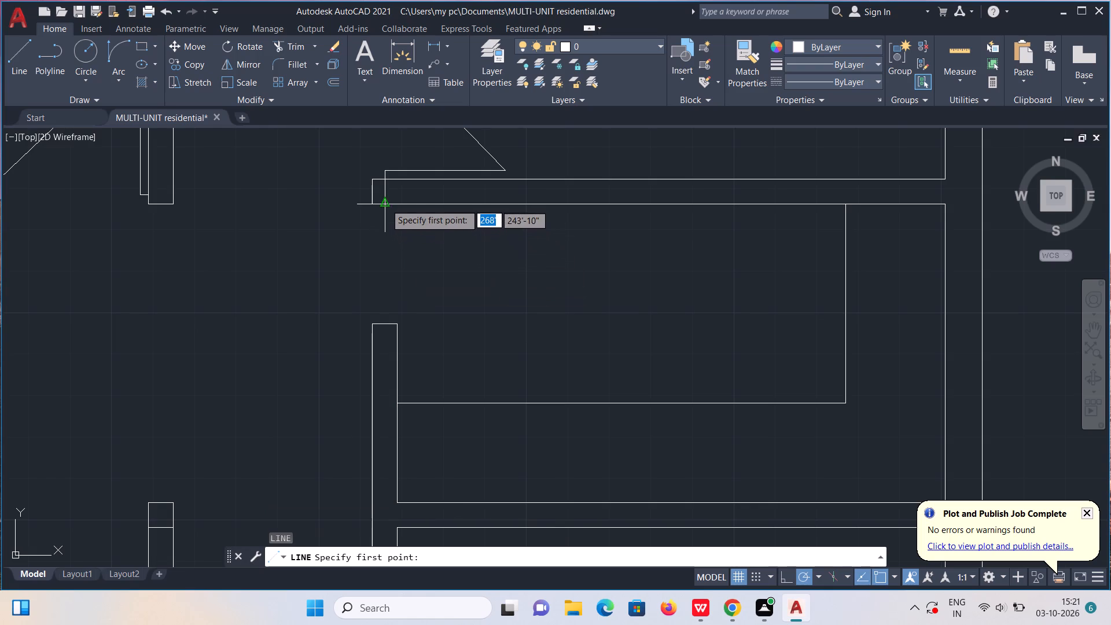
pyautogui.click(385, 203)
pyautogui.write('2"')
pyautogui.press('Return')
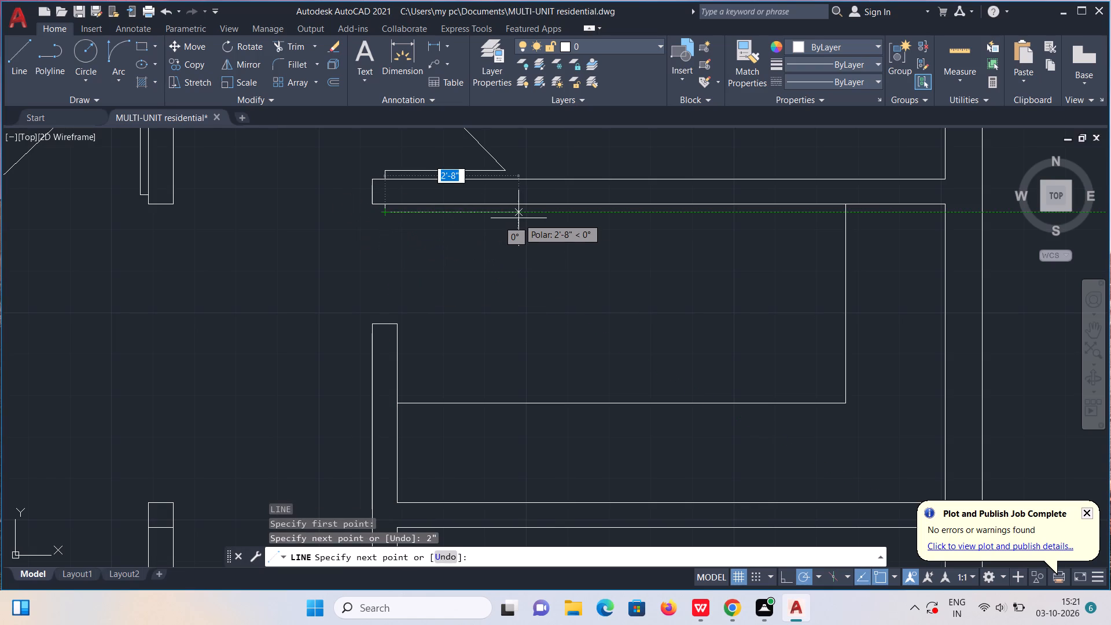
pyautogui.write('2\'5"')
pyautogui.press('Return')
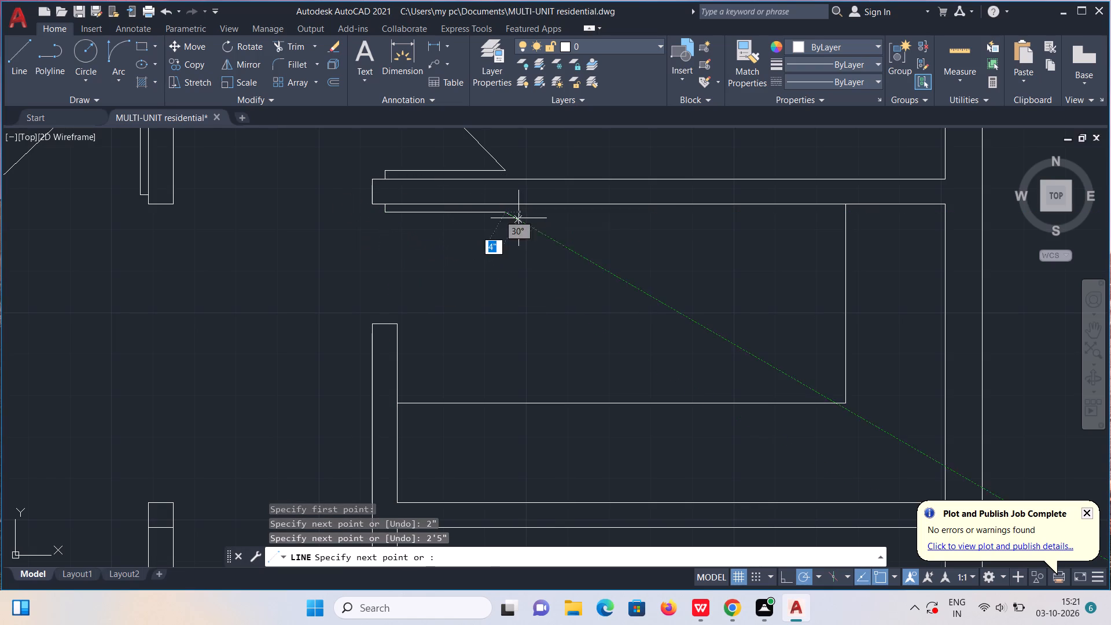
pyautogui.click(396, 322)
pyautogui.scroll(-2, 396, 322)
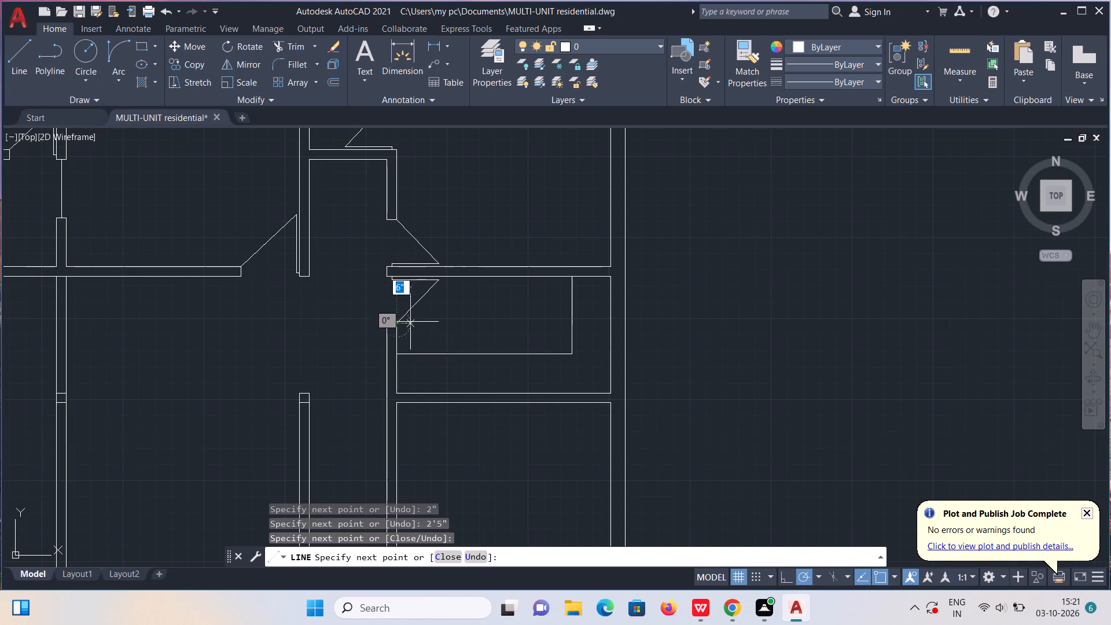
pyautogui.press('Escape')
# Draw a jamb line across the seventh vertical partition at the underside of the small room's lower partition and copy it 3' downward.
pyautogui.moveTo(418, 413); pyautogui.dragTo(484, 325, button='middle')
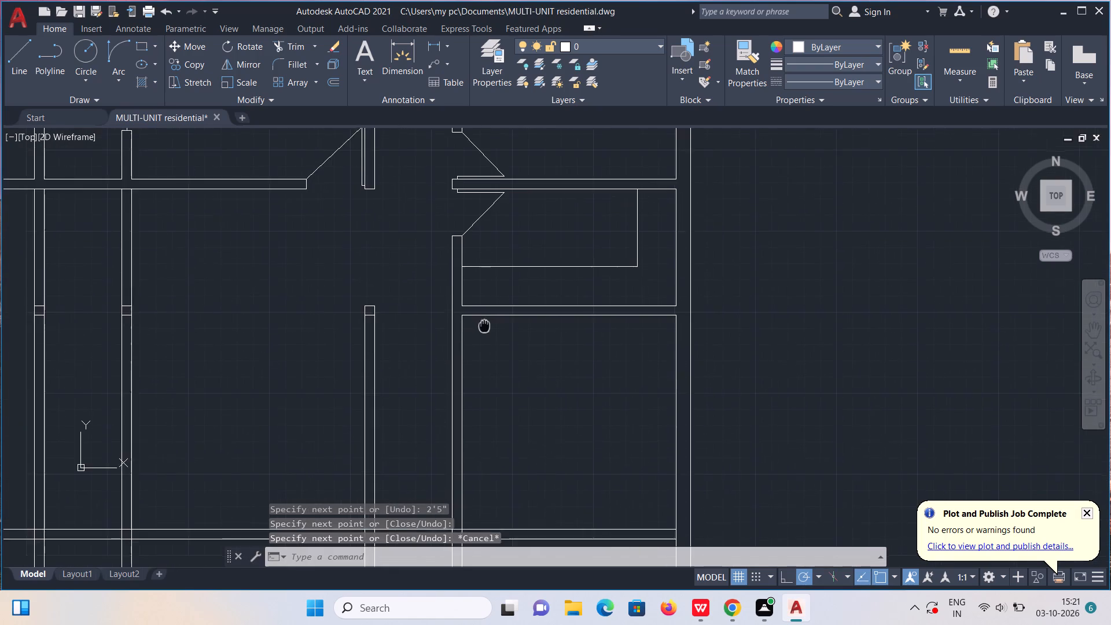
pyautogui.moveTo(484, 325); pyautogui.dragTo(494, 302, button='middle')
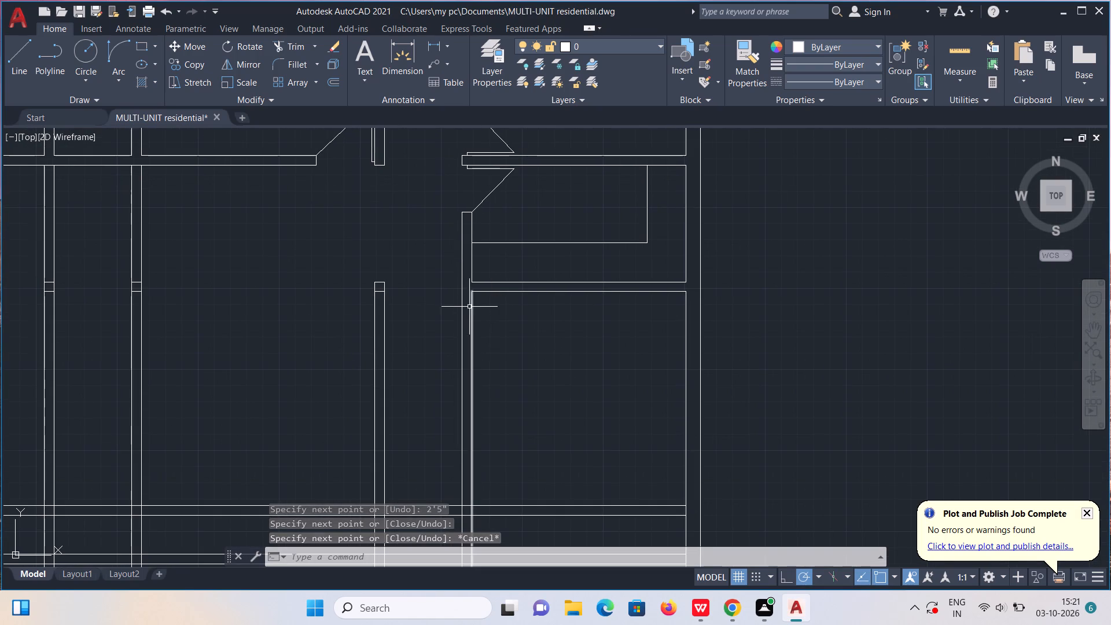
pyautogui.press('l')
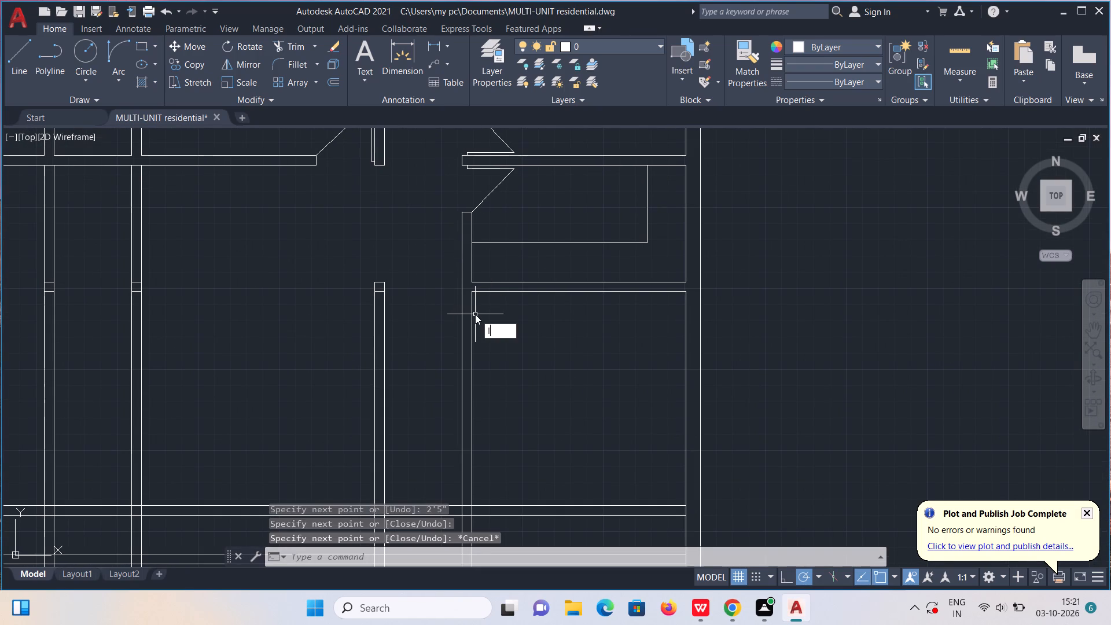
pyautogui.press('Return')
pyautogui.scroll(2, 467, 303)
pyautogui.click(477, 275)
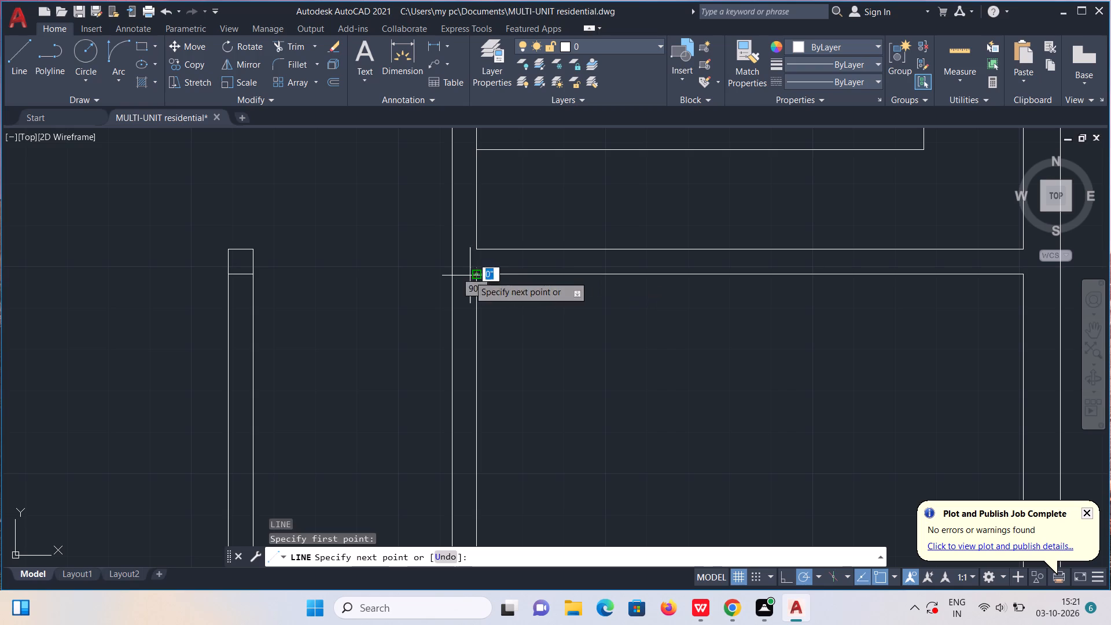
pyautogui.click(452, 277)
pyautogui.press('Escape')
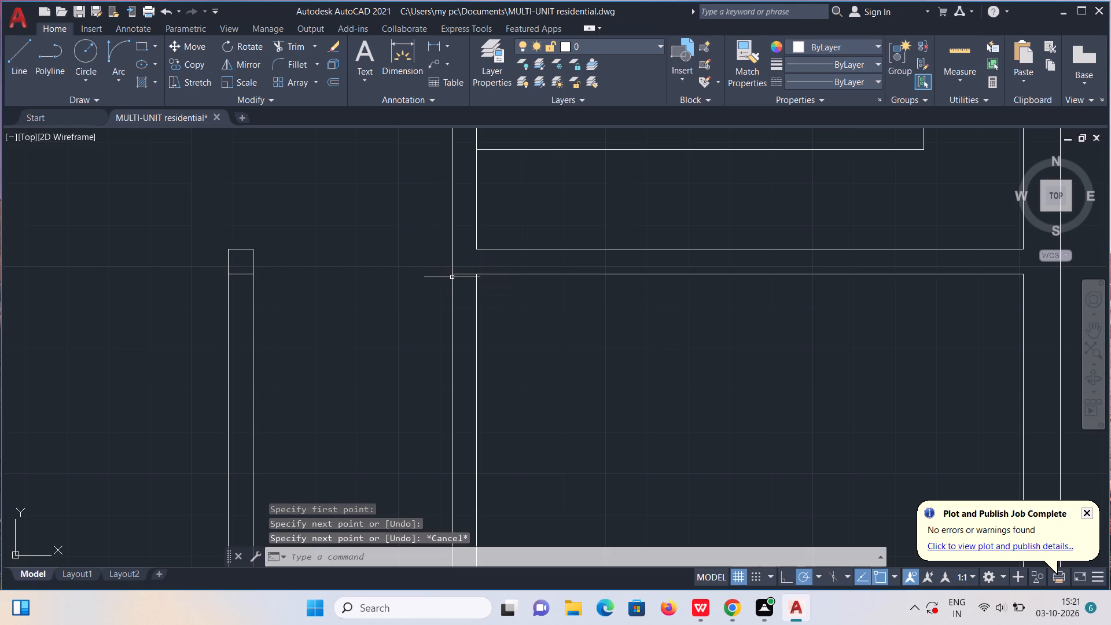
pyautogui.click(452, 277)
pyautogui.press('Escape')
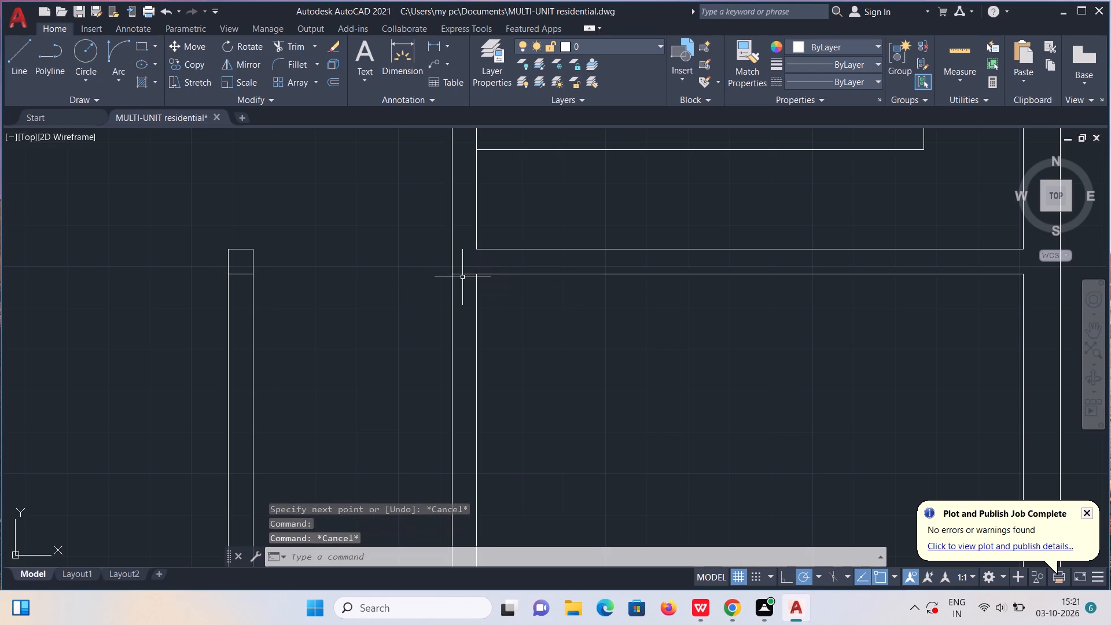
pyautogui.click(466, 274)
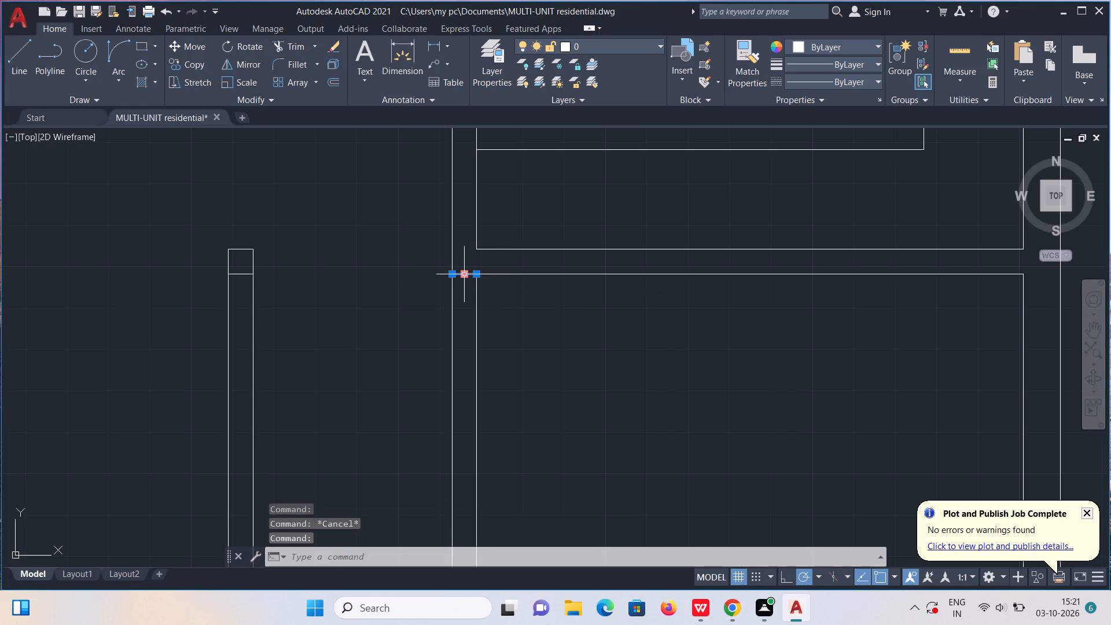
pyautogui.write('co')
pyautogui.press('Return')
pyautogui.click(466, 274)
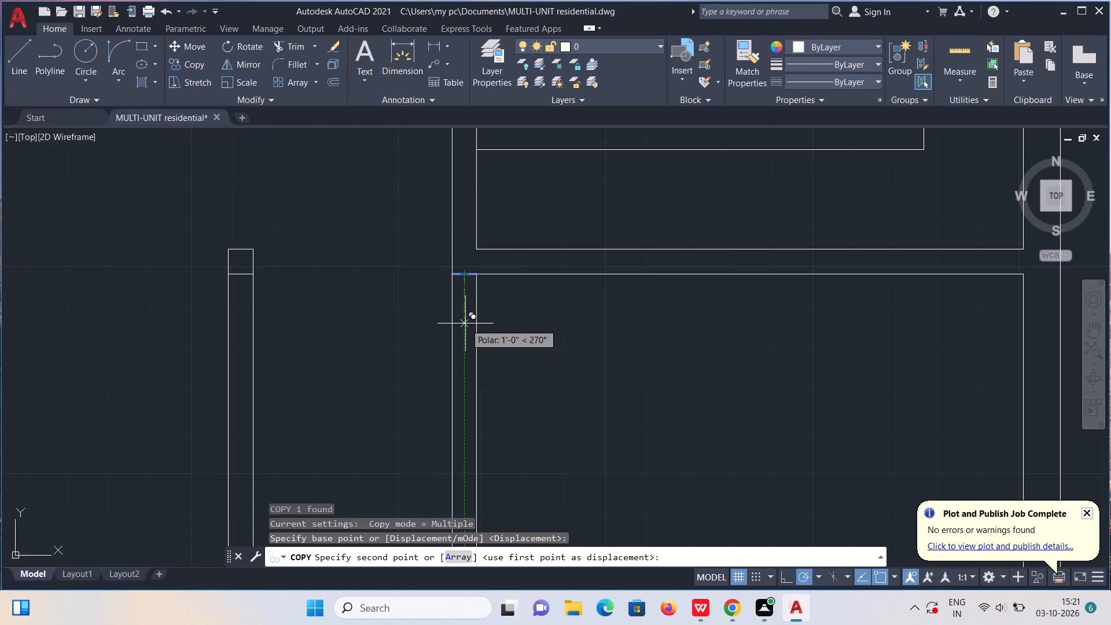
pyautogui.write("3'")
pyautogui.press('Return')
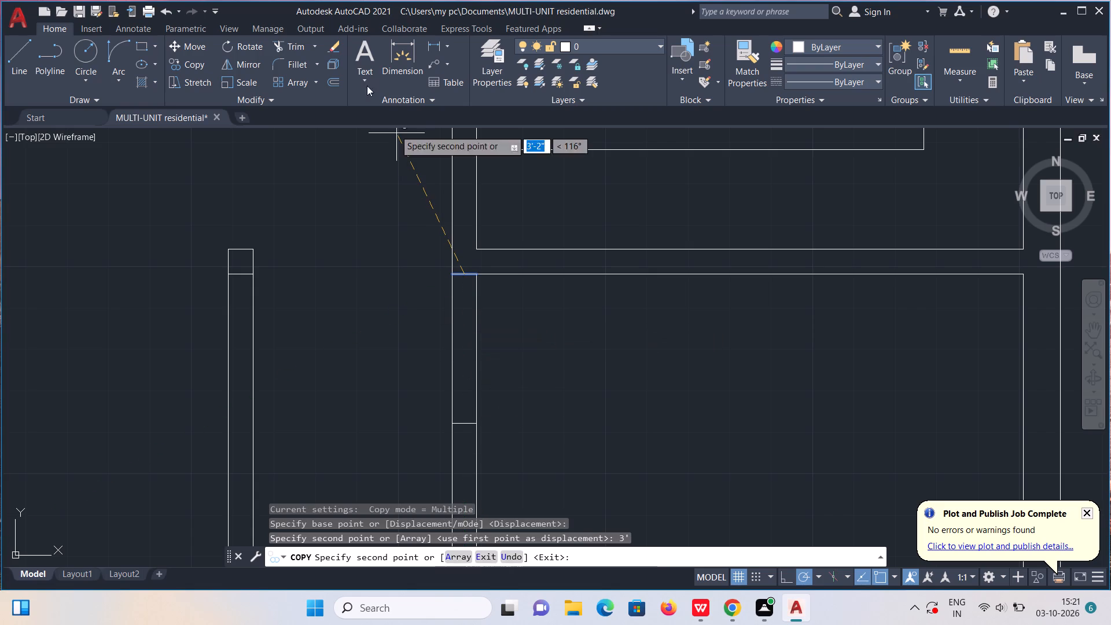
# Trim the seventh vertical partition's lines between the new jambs to open the doorway of the room below the small room.
pyautogui.click(297, 48)
pyautogui.moveTo(394, 363); pyautogui.dragTo(516, 367)
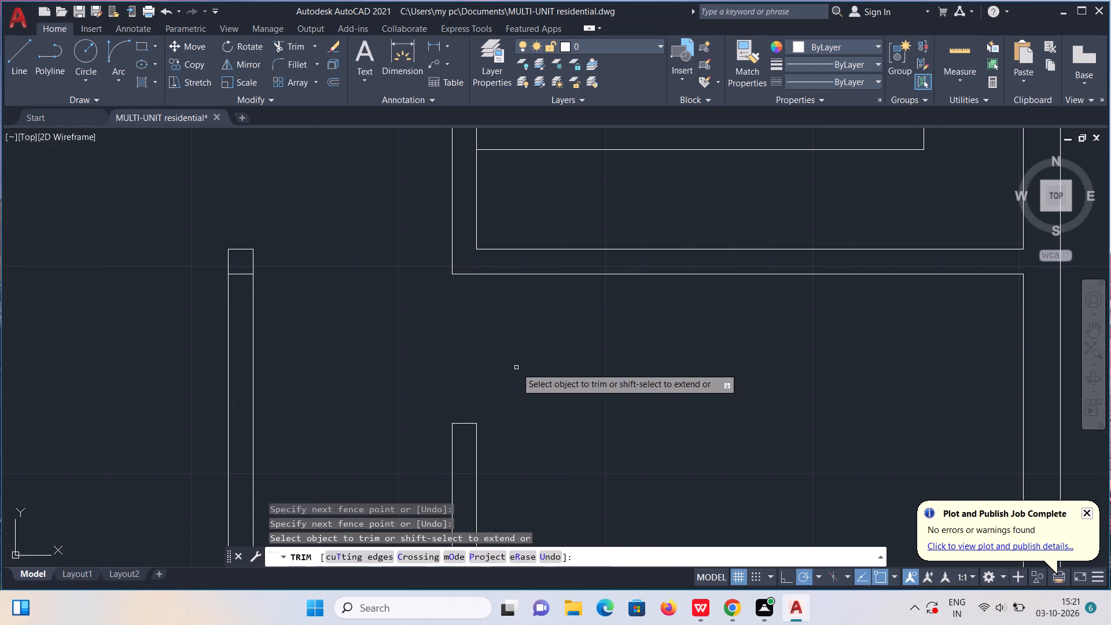
pyautogui.press('Escape')
# Draw the lower room's door with a 2" downward offset, a 3' leaf rightward and a diagonal to the lower jamb's right end.
pyautogui.press('l')
pyautogui.press('Return')
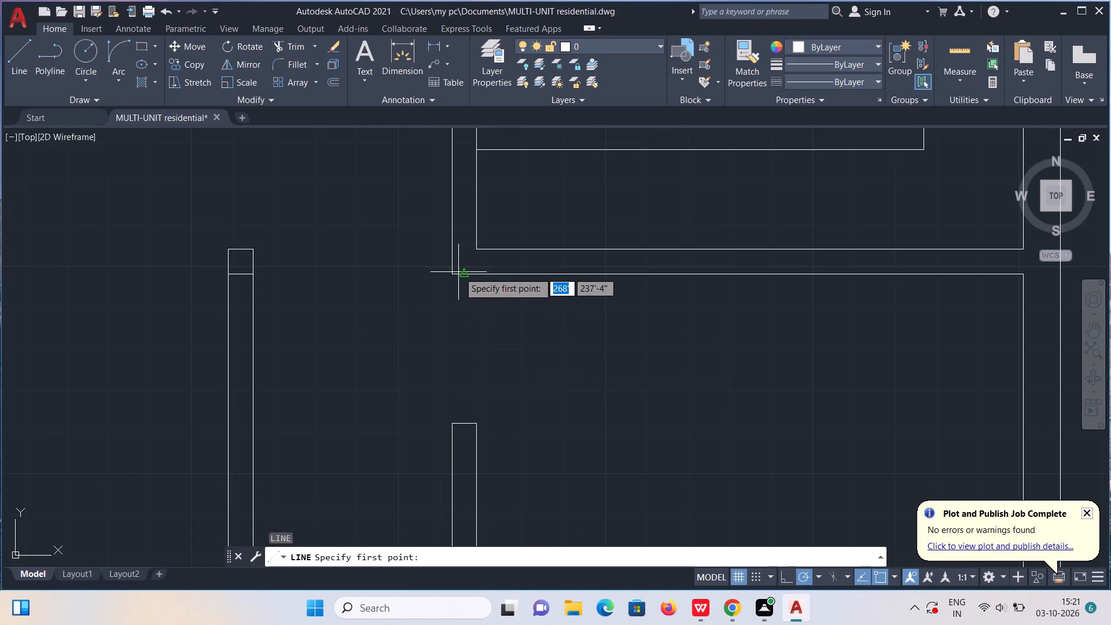
pyautogui.click(466, 274)
pyautogui.write('2"')
pyautogui.press('Return')
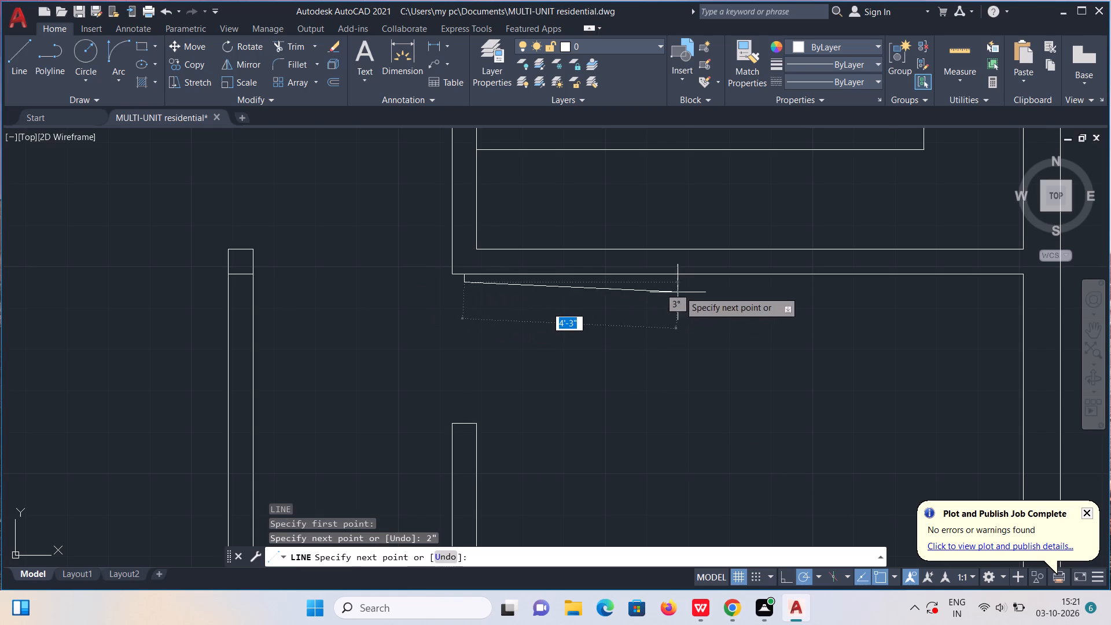
pyautogui.write("3'")
pyautogui.press('Return')
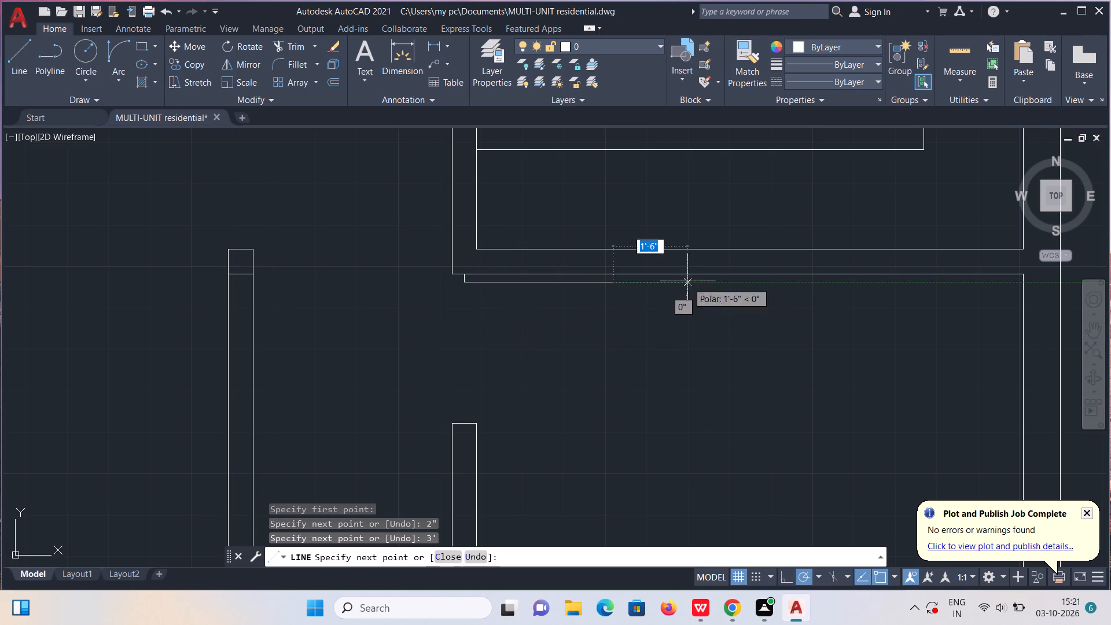
pyautogui.click(473, 424)
pyautogui.press('Escape')
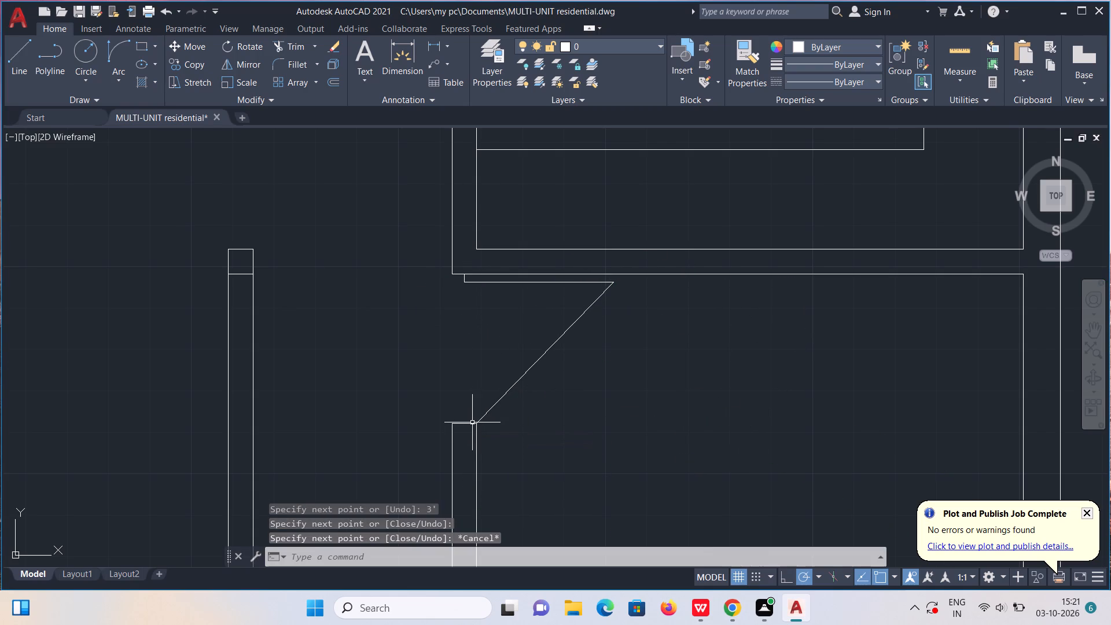
# Trim the right exterior wall's inner line between the two lines of the upper of the two lower horizontal partitions.
pyautogui.scroll(-2, 472, 422)
pyautogui.moveTo(420, 425); pyautogui.dragTo(563, 398, button='middle')
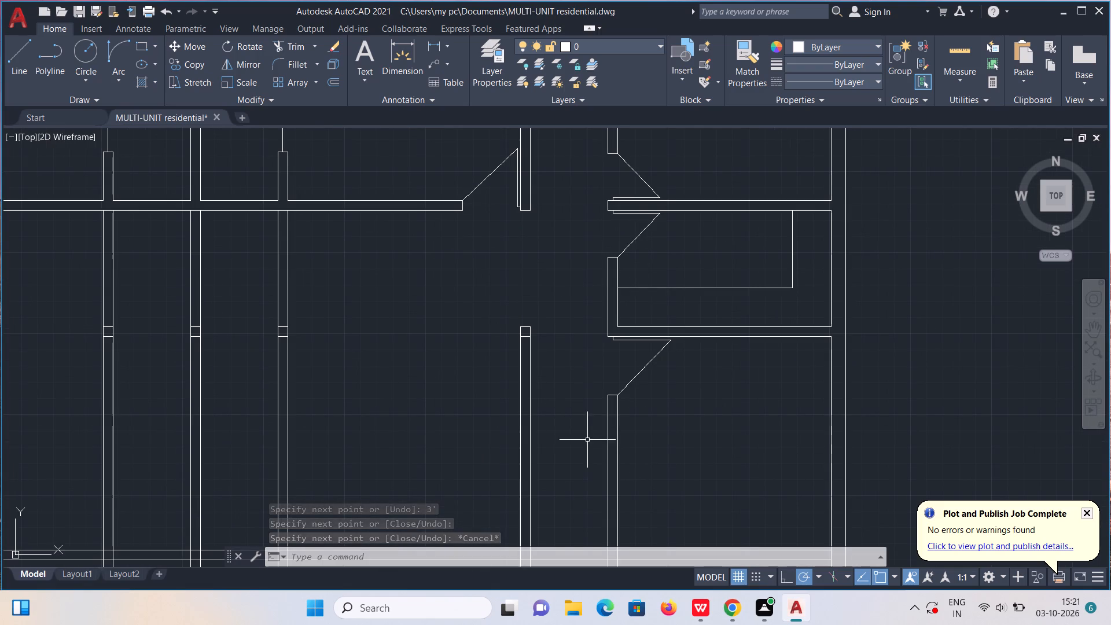
pyautogui.moveTo(594, 420); pyautogui.dragTo(608, 343, button='middle')
pyautogui.scroll(-1, 599, 400)
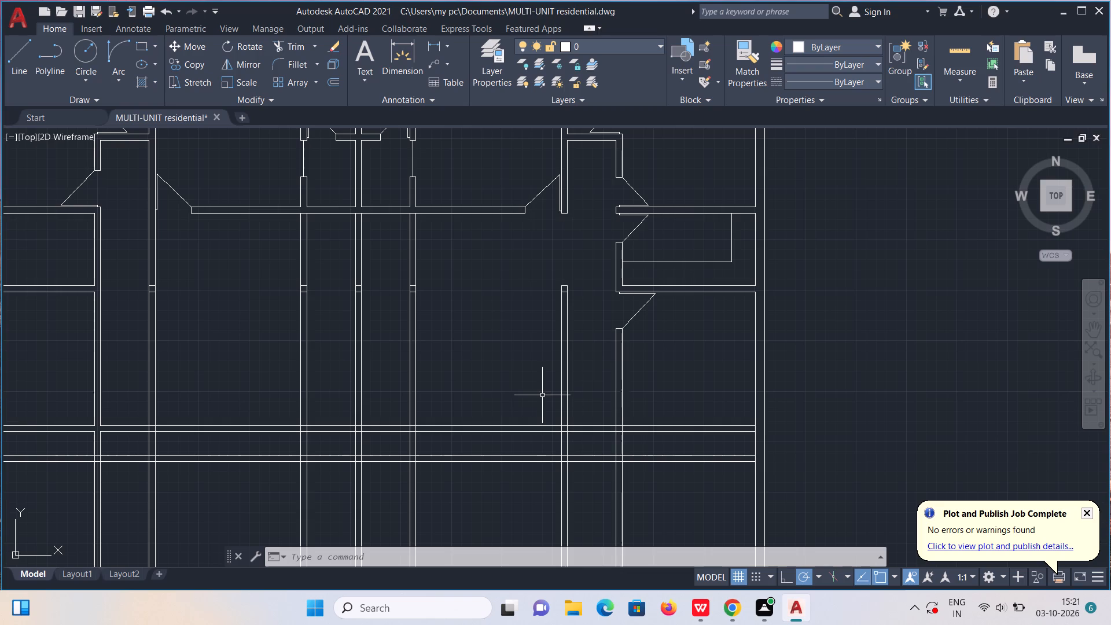
pyautogui.click(300, 47)
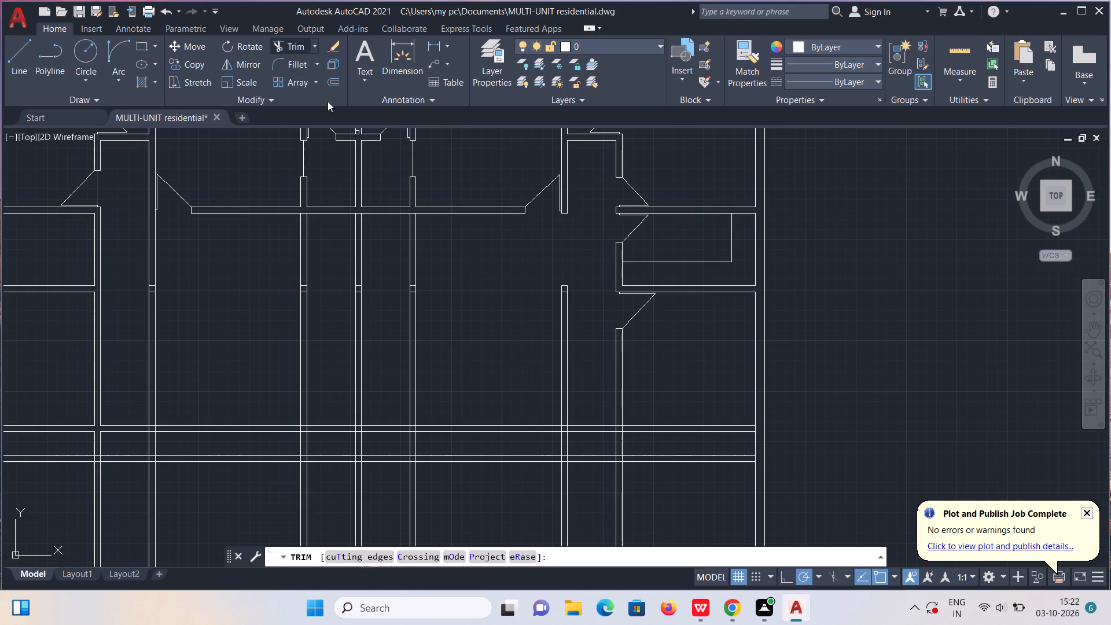
pyautogui.scroll(3, 585, 455)
pyautogui.scroll(-2, 584, 459)
pyautogui.moveTo(649, 442); pyautogui.dragTo(626, 519, button='middle')
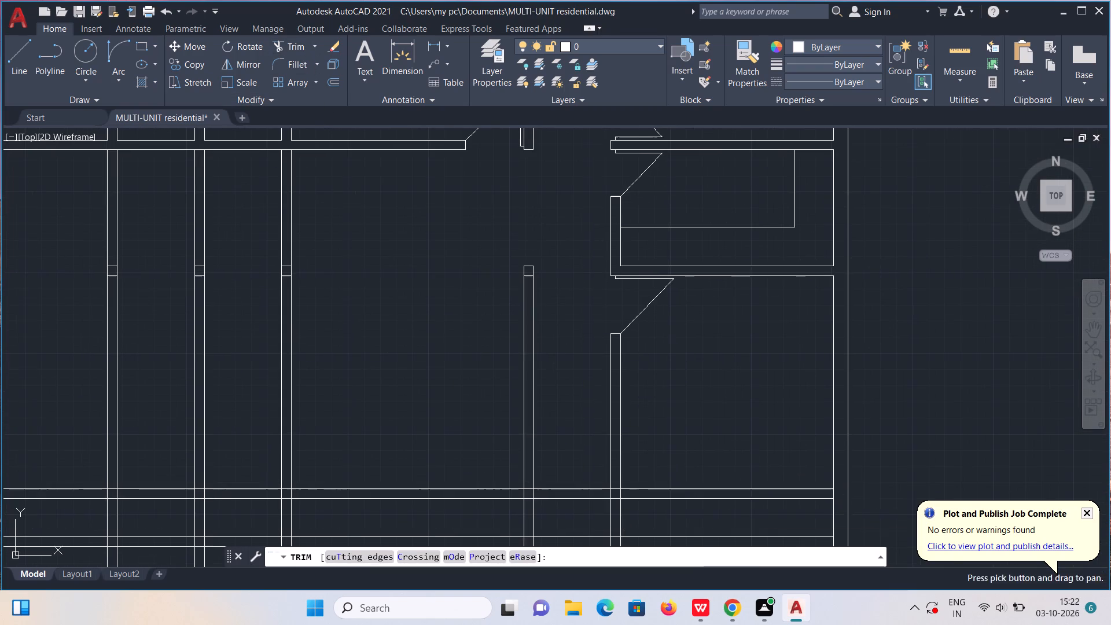
pyautogui.scroll(2, 831, 502)
pyautogui.moveTo(824, 485); pyautogui.dragTo(843, 485)
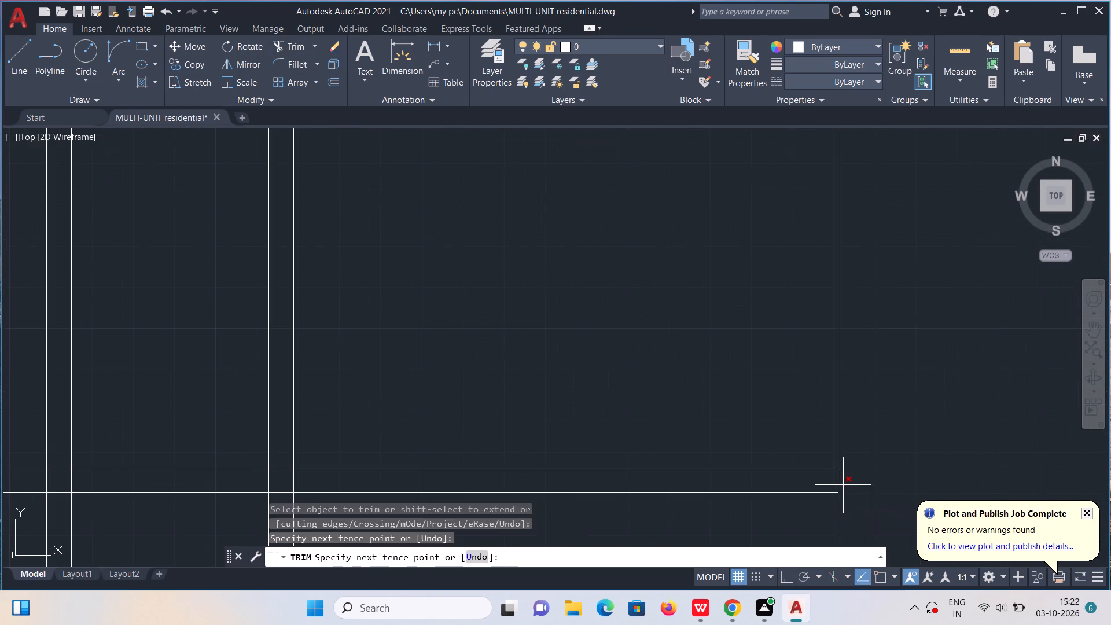
pyautogui.moveTo(843, 485); pyautogui.dragTo(844, 485)
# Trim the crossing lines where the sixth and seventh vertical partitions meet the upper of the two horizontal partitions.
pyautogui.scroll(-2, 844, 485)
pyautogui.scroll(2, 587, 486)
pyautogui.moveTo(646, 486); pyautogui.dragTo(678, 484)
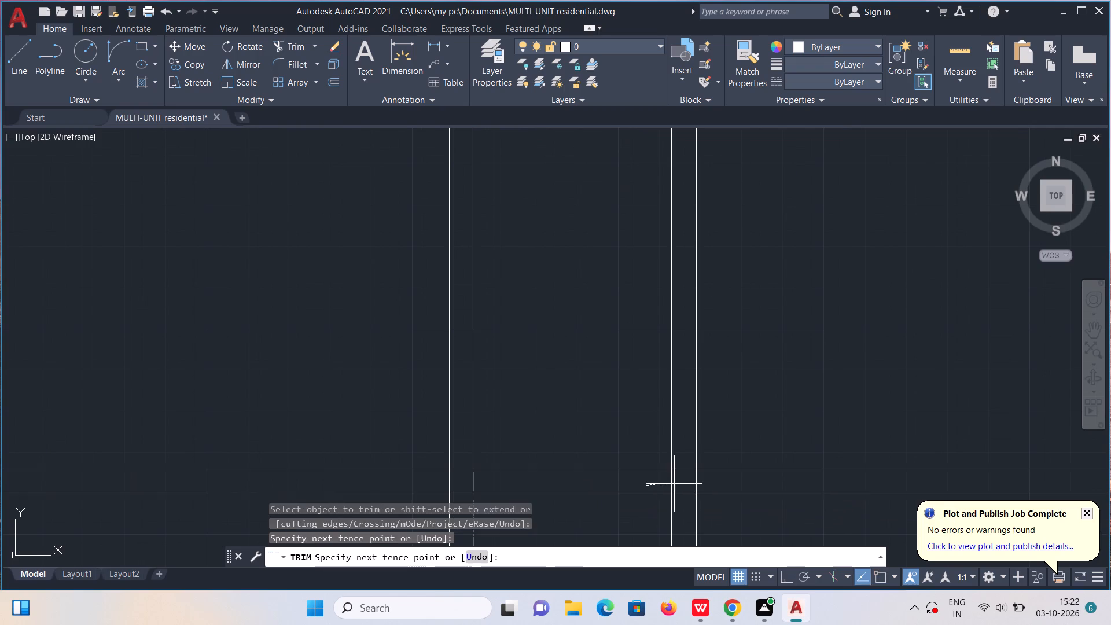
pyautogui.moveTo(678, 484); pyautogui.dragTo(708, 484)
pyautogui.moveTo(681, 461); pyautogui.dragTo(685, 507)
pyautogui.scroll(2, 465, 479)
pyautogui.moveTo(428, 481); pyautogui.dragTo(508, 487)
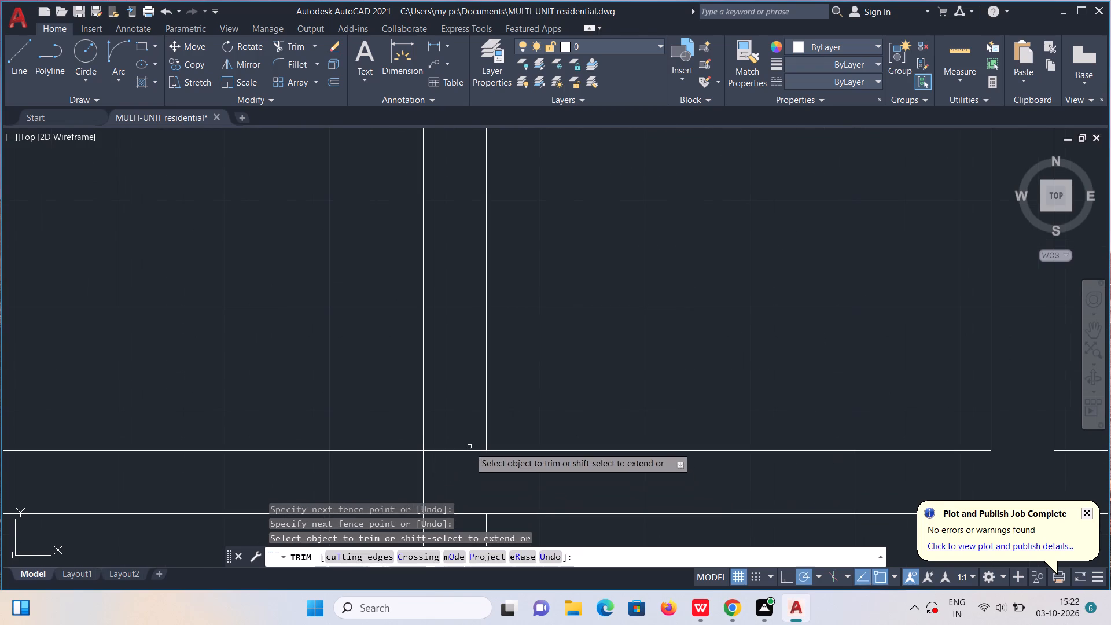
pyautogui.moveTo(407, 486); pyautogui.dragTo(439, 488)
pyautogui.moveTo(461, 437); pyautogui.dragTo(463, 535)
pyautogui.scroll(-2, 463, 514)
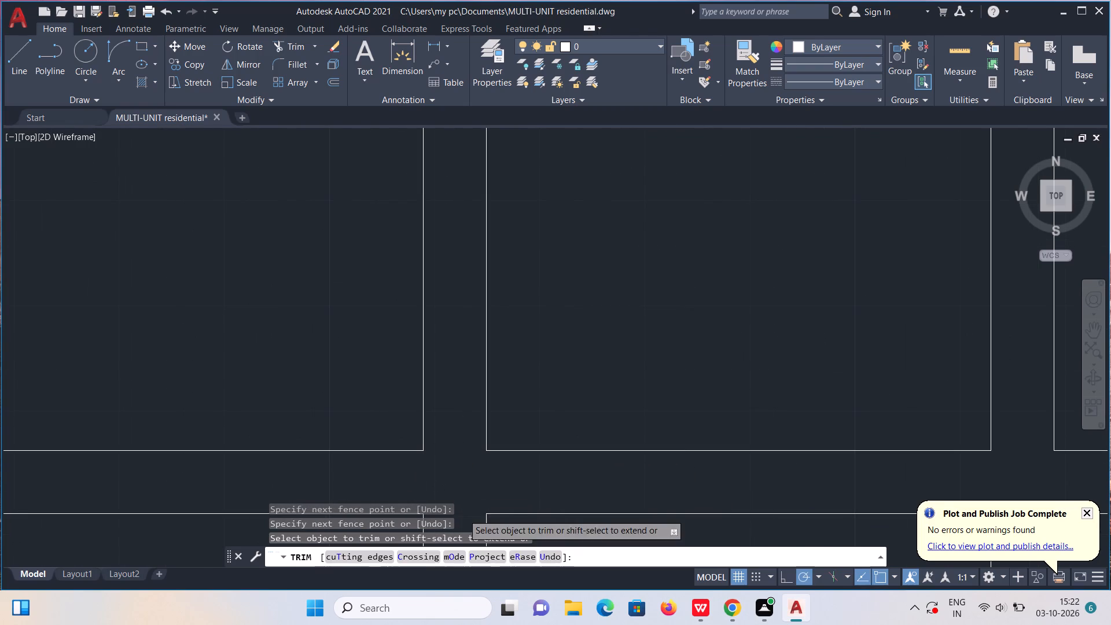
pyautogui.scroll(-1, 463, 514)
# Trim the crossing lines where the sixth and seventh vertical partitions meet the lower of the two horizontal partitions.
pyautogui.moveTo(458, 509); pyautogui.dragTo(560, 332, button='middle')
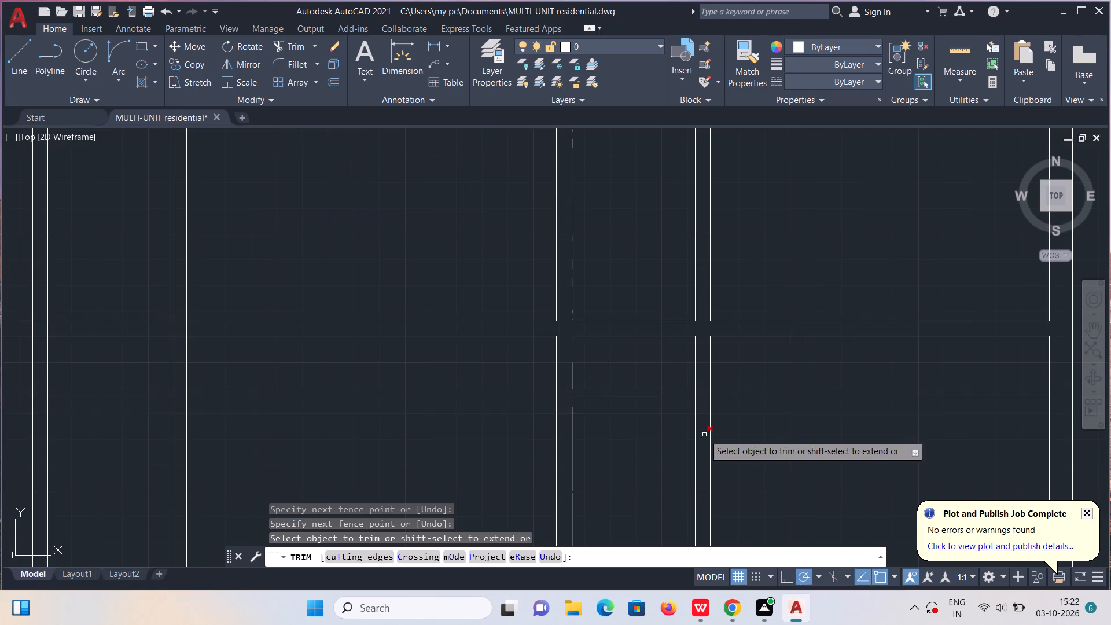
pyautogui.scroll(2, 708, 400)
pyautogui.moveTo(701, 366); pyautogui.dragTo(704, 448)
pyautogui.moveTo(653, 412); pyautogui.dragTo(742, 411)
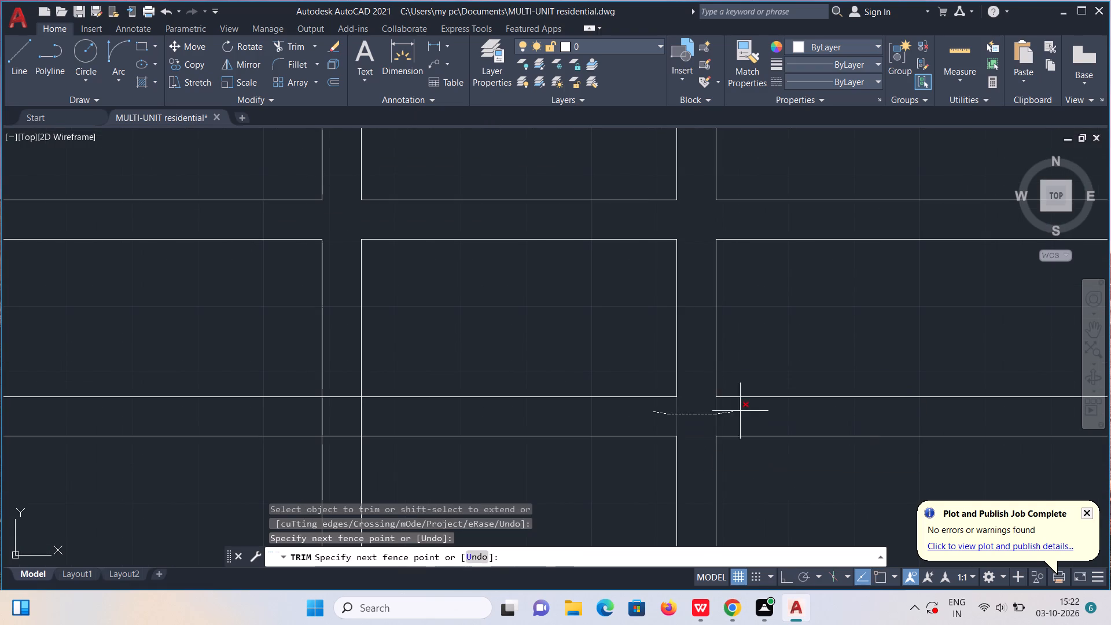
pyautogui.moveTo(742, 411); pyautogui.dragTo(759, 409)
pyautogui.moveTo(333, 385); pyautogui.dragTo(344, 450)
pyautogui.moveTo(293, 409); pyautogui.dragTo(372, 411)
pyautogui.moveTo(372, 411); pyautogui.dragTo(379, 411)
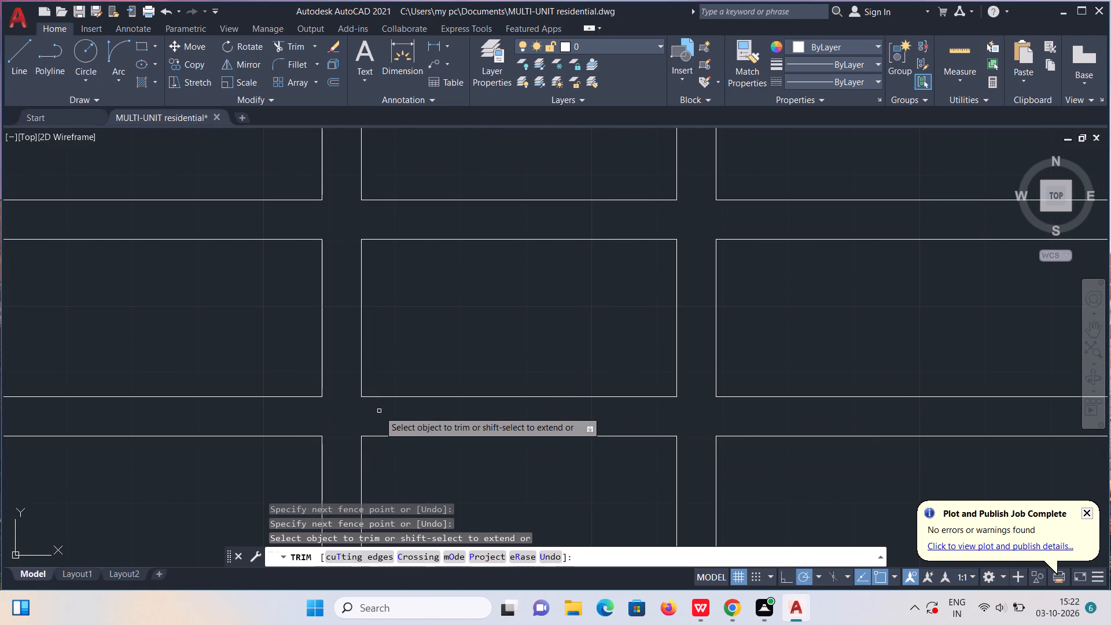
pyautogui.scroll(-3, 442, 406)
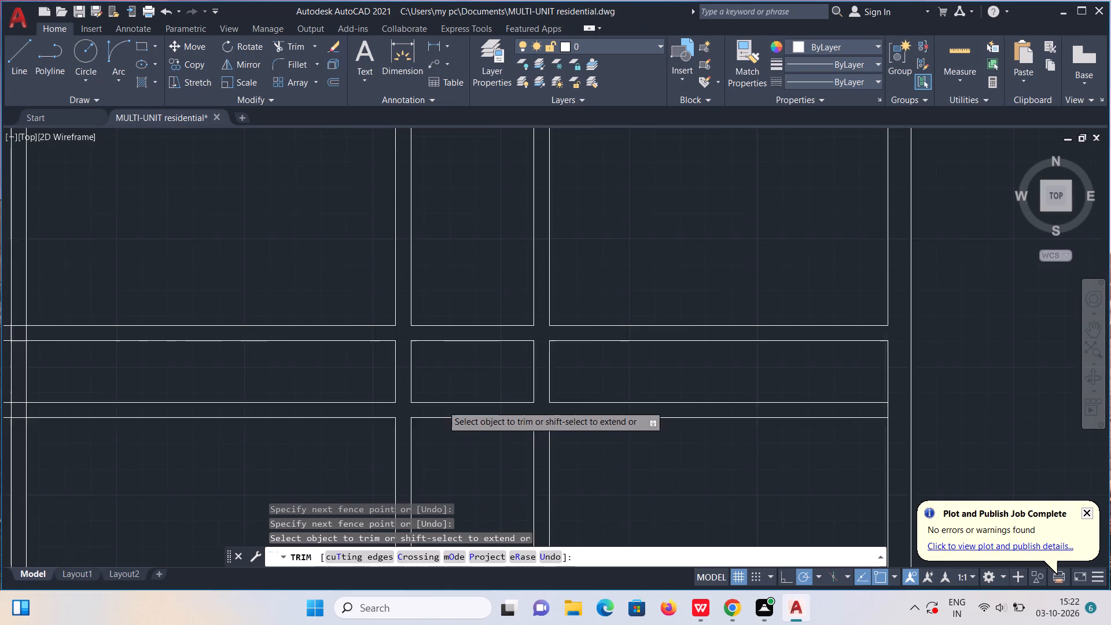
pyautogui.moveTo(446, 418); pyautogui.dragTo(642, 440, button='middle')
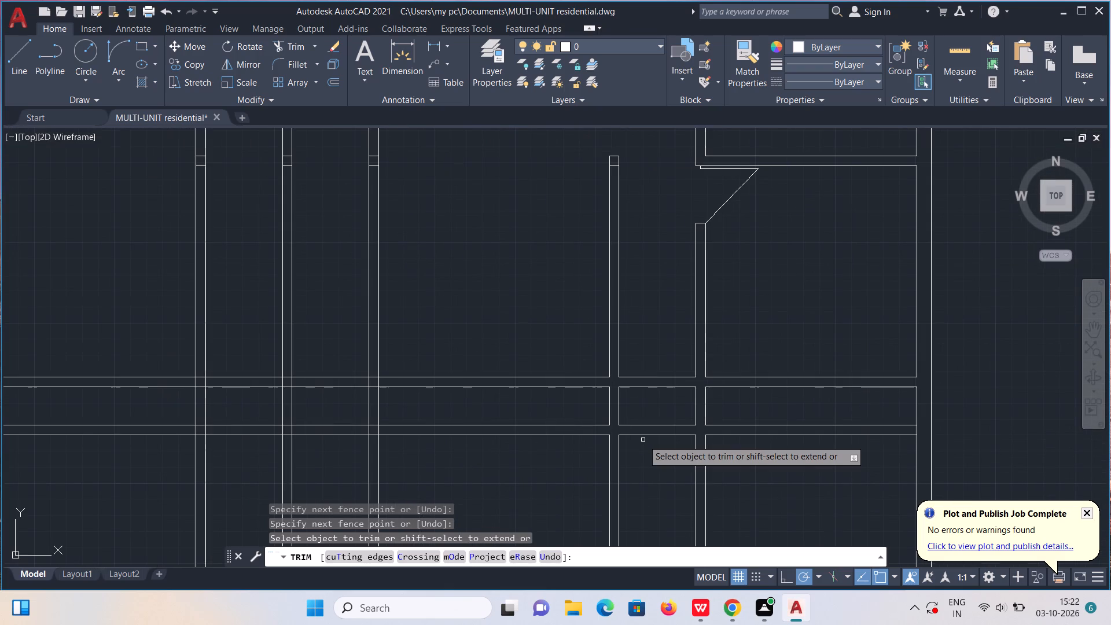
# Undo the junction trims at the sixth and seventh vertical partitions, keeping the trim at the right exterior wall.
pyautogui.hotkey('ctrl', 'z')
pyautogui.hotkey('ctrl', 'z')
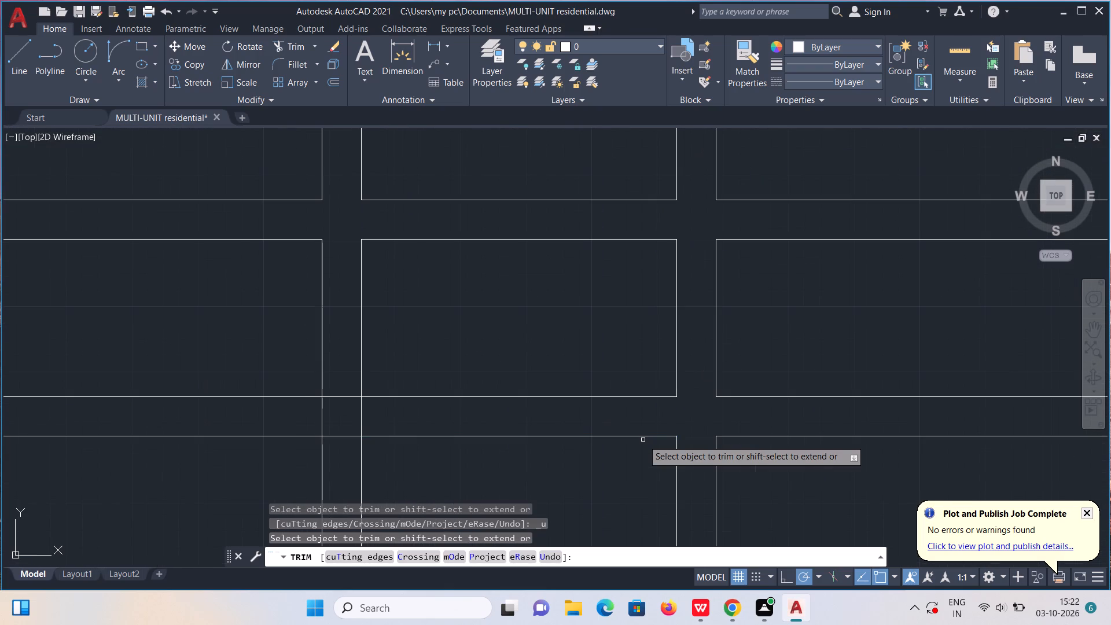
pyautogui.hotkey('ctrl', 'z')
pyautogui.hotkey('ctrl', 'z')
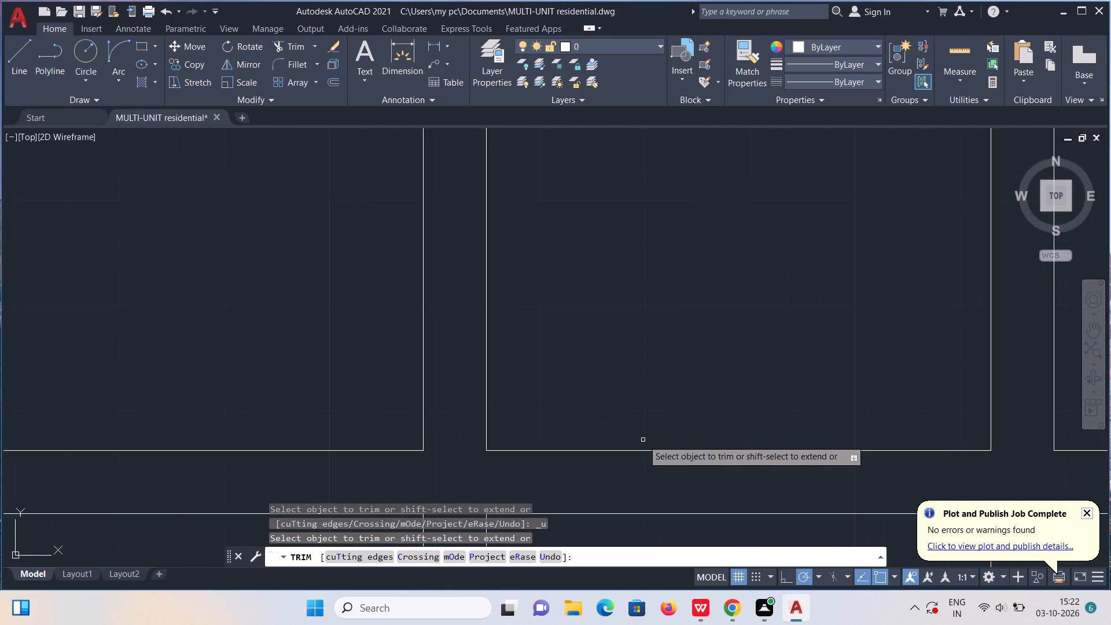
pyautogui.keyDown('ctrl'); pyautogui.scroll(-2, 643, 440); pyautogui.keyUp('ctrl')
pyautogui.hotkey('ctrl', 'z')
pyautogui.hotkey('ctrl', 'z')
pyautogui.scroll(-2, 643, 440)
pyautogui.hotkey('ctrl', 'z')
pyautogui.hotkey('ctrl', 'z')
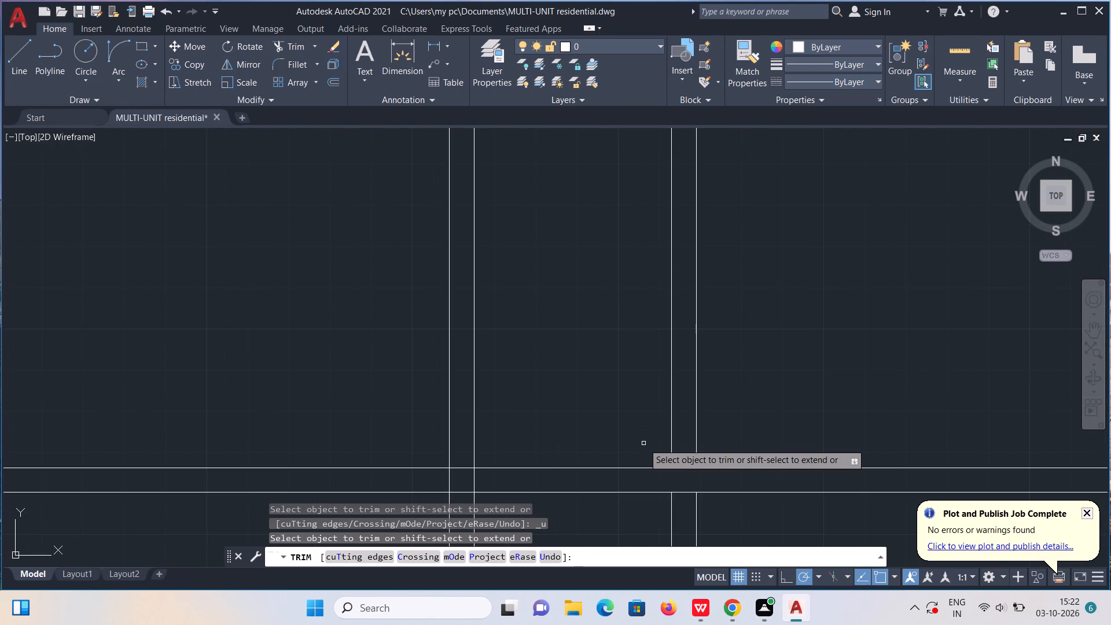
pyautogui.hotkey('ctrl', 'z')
# Trim the sixth and seventh vertical partitions' lines within and between the two horizontal partitions, leaving both horizontal partitions continuous.
pyautogui.scroll(-1, 643, 443)
pyautogui.moveTo(566, 476); pyautogui.dragTo(656, 366, button='middle')
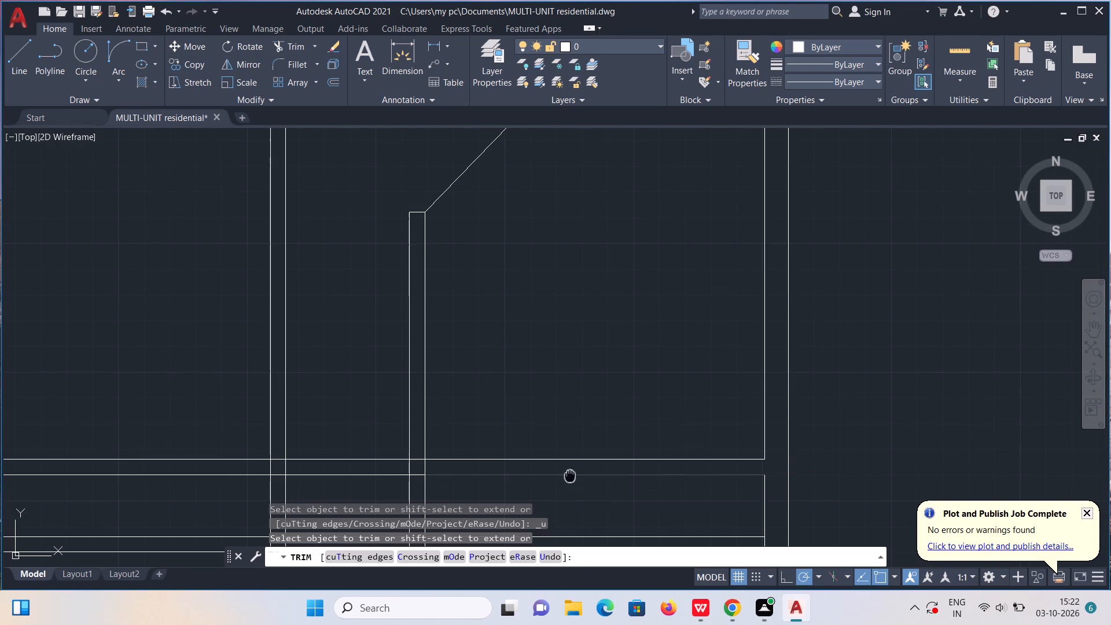
pyautogui.moveTo(656, 366); pyautogui.dragTo(696, 336, button='middle')
pyautogui.scroll(1, 574, 357)
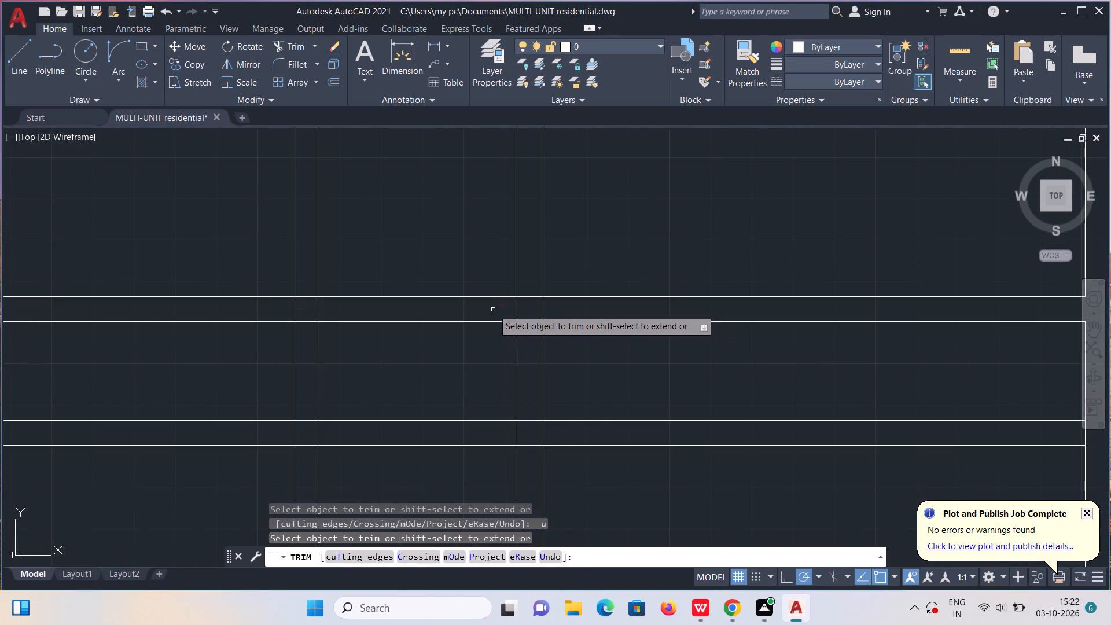
pyautogui.moveTo(493, 309); pyautogui.dragTo(572, 317)
pyautogui.moveTo(278, 305); pyautogui.dragTo(339, 314)
pyautogui.moveTo(270, 354); pyautogui.dragTo(591, 390)
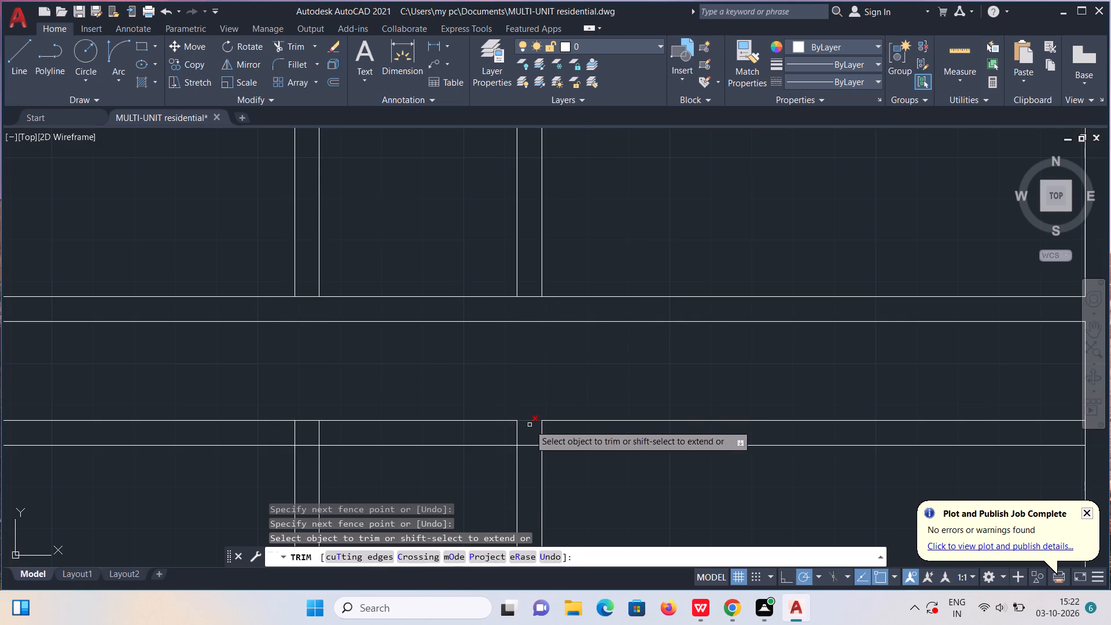
pyautogui.moveTo(507, 439); pyautogui.dragTo(568, 443)
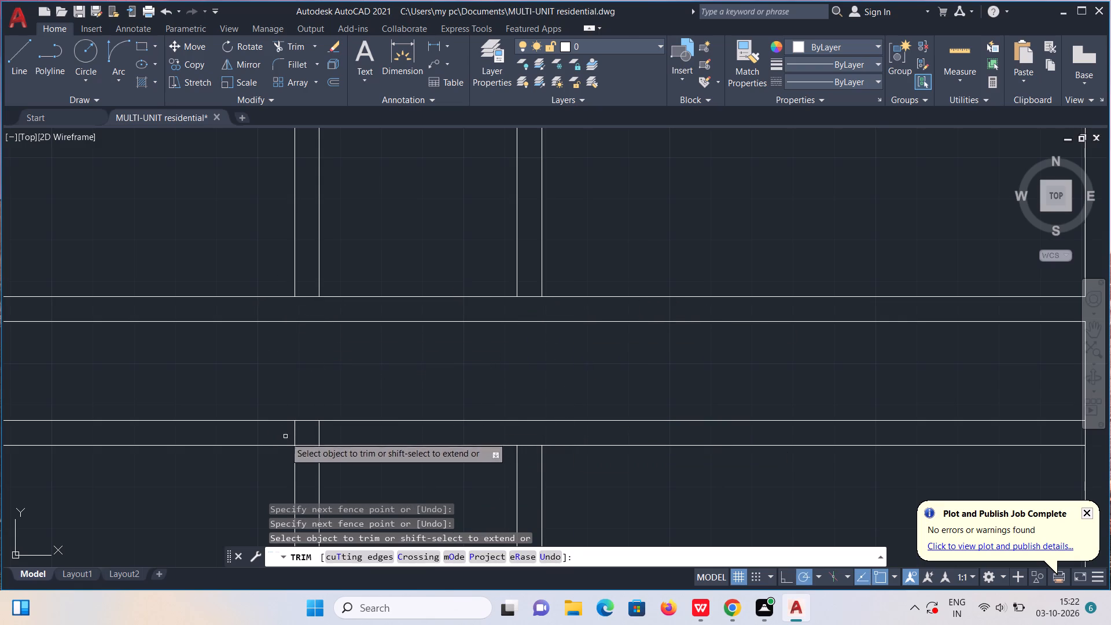
pyautogui.moveTo(300, 439); pyautogui.dragTo(340, 439)
pyautogui.moveTo(286, 433); pyautogui.dragTo(300, 435)
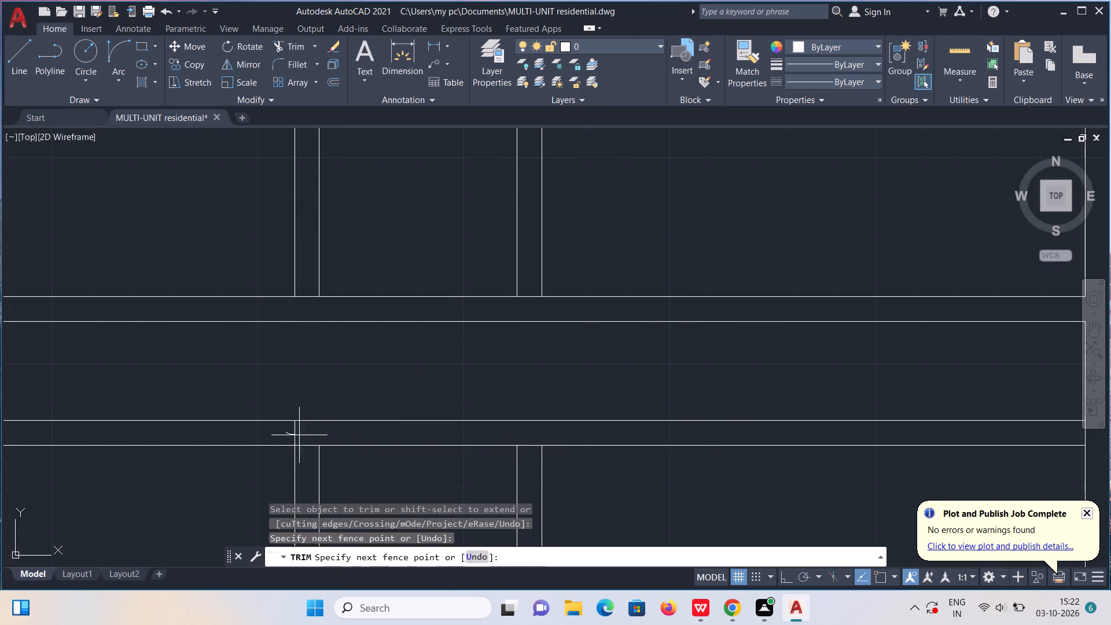
pyautogui.moveTo(300, 435); pyautogui.dragTo(310, 436)
pyautogui.scroll(-2, 316, 426)
pyautogui.moveTo(328, 409); pyautogui.dragTo(560, 415, button='middle')
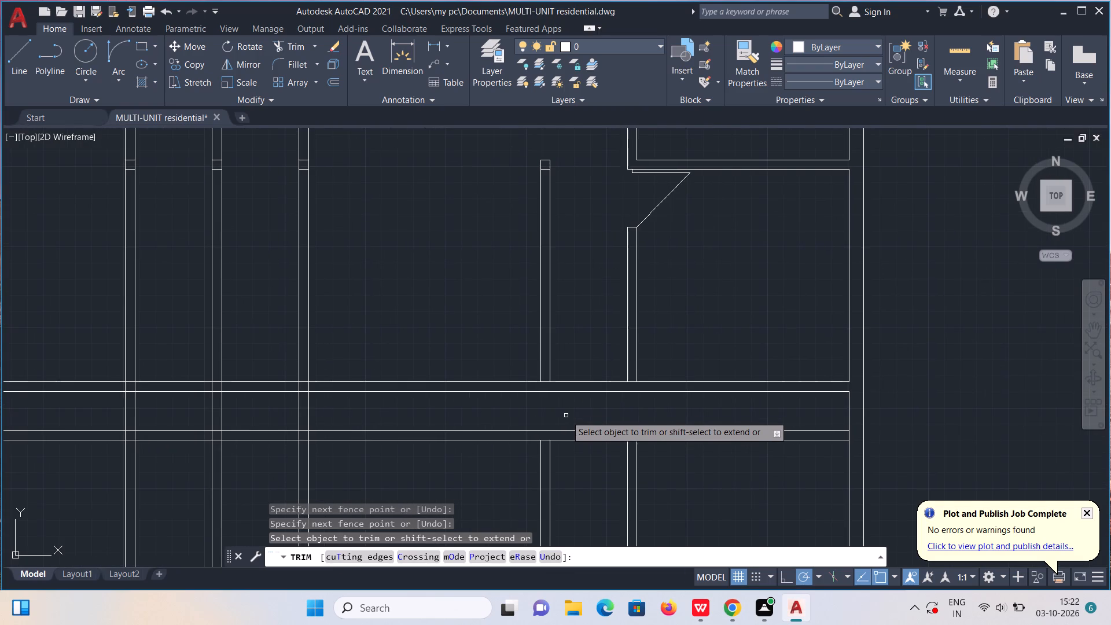
pyautogui.press('Escape')
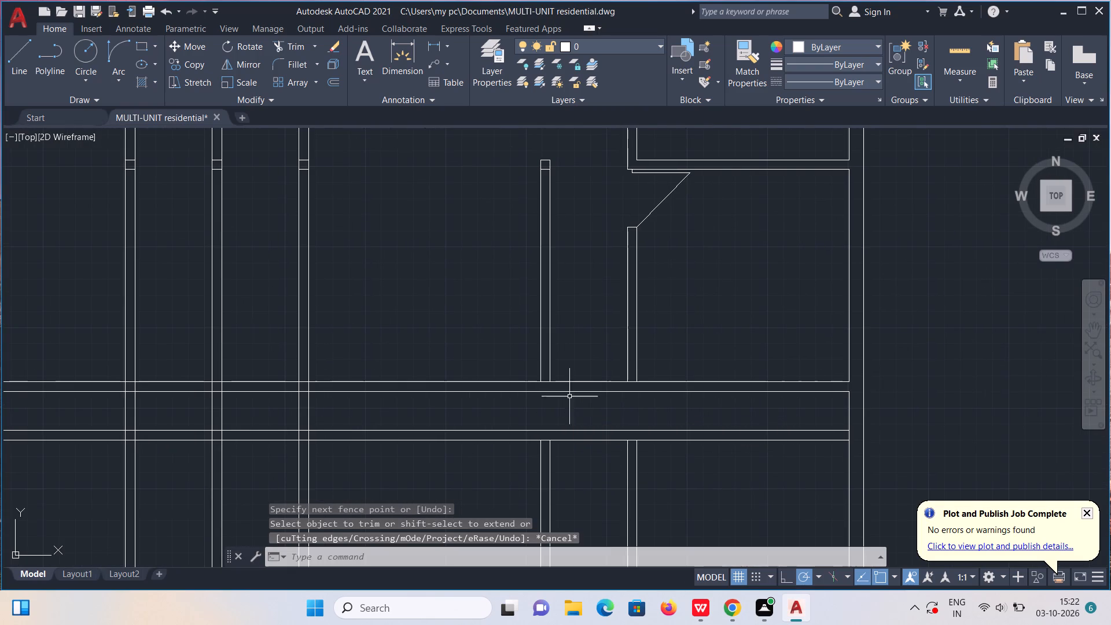
# Trim the upper horizontal partition's top line between the line pairs of the sixth and seventh vertical partitions.
pyautogui.moveTo(584, 347); pyautogui.dragTo(539, 415, button='middle')
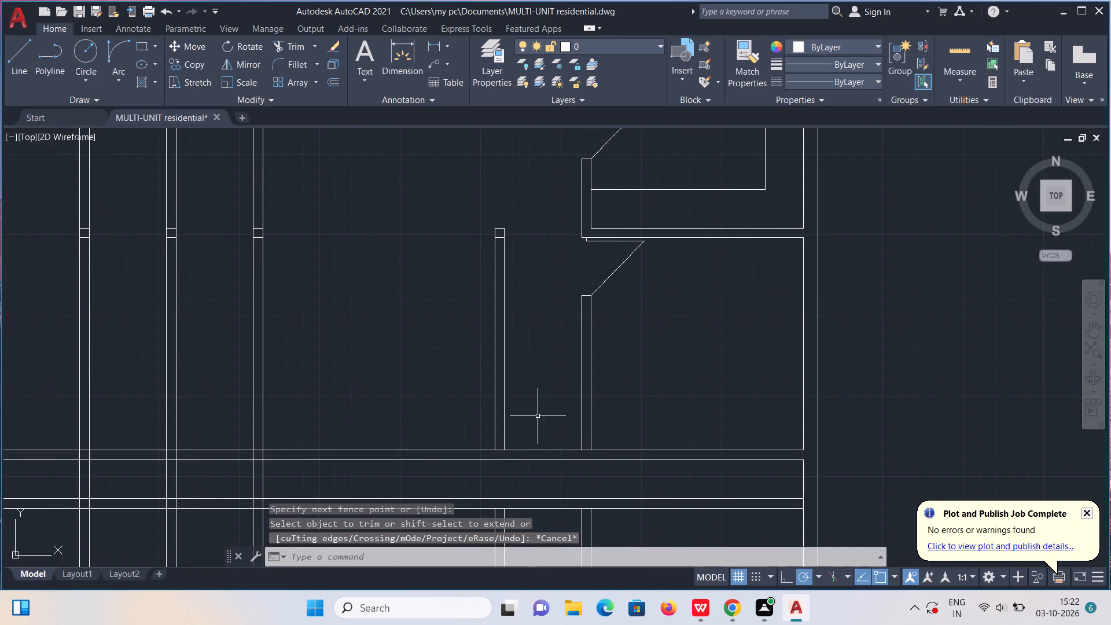
pyautogui.click(293, 42)
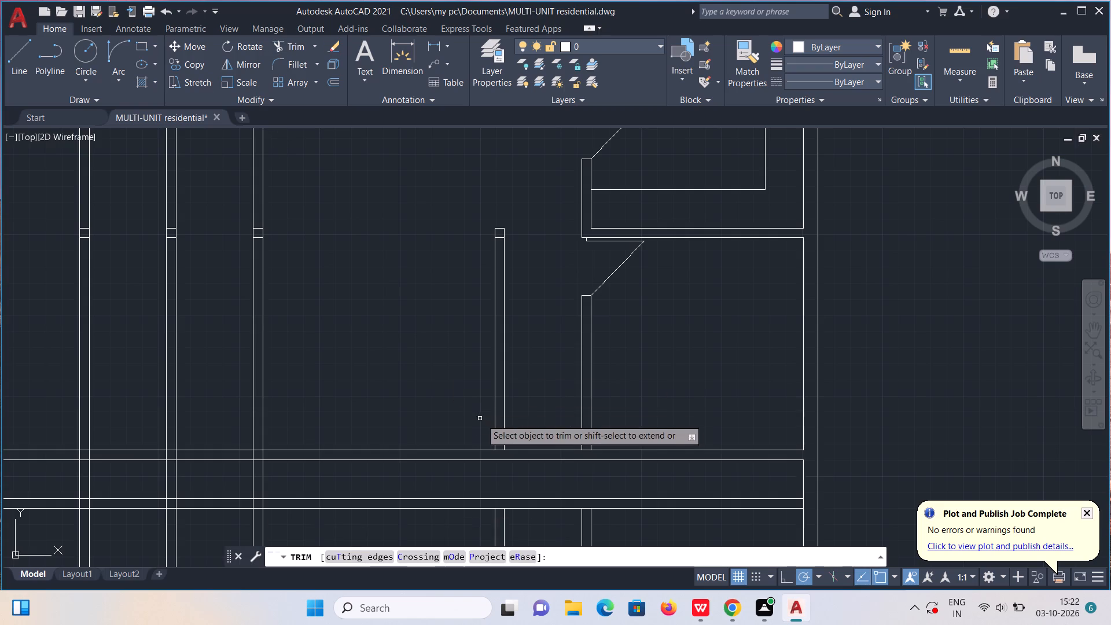
pyautogui.scroll(3, 484, 425)
pyautogui.click(540, 521)
pyautogui.scroll(-2, 583, 507)
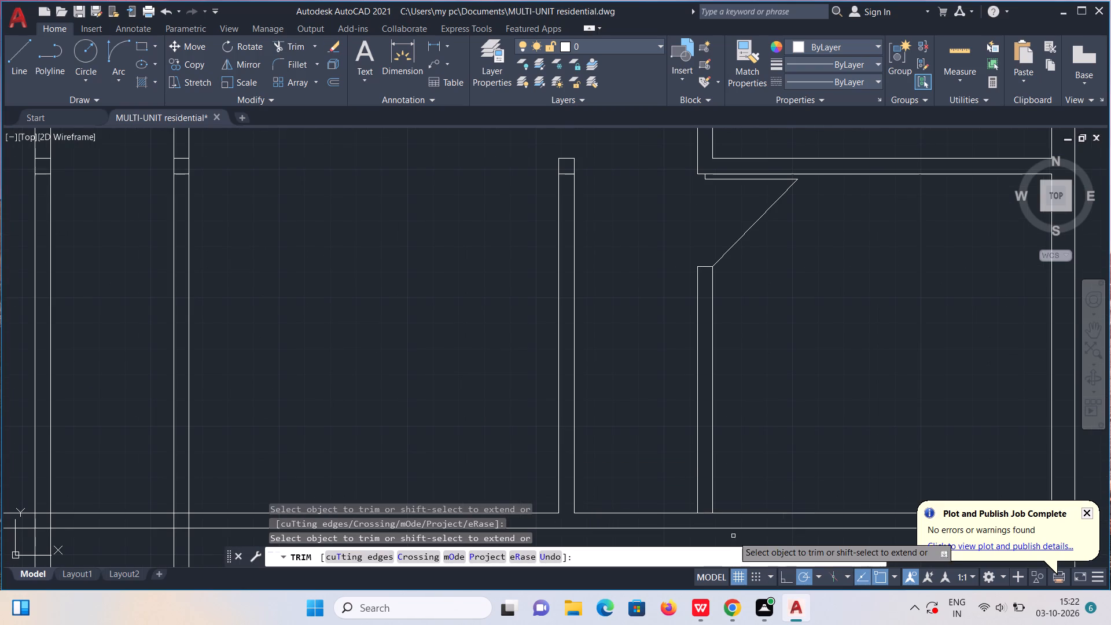
pyautogui.scroll(2, 708, 517)
pyautogui.moveTo(705, 524); pyautogui.dragTo(700, 503)
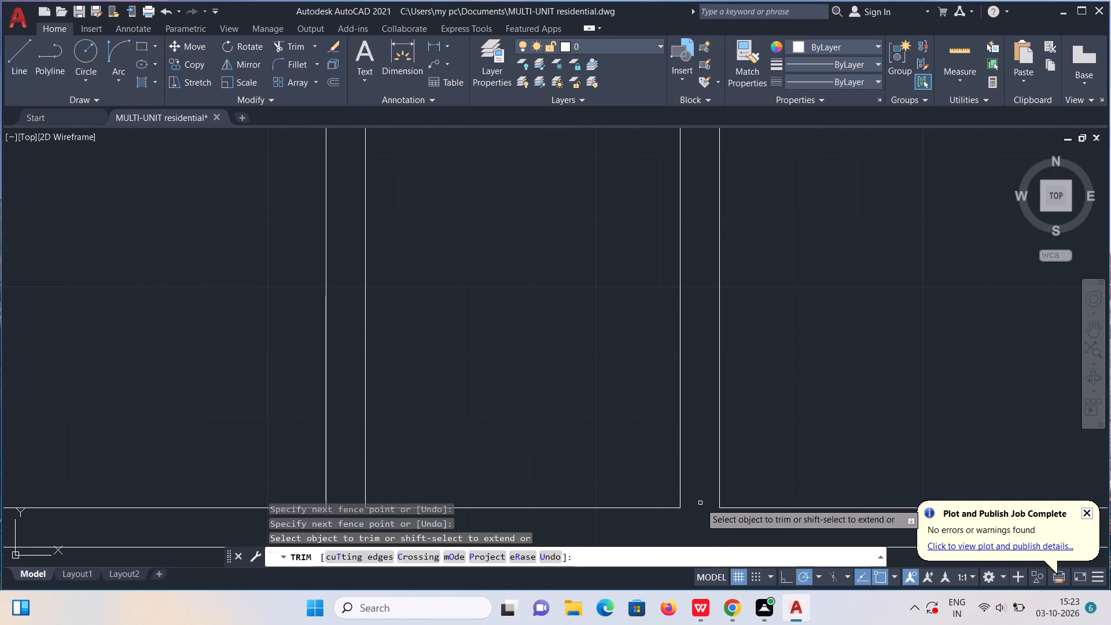
pyautogui.press('Escape')
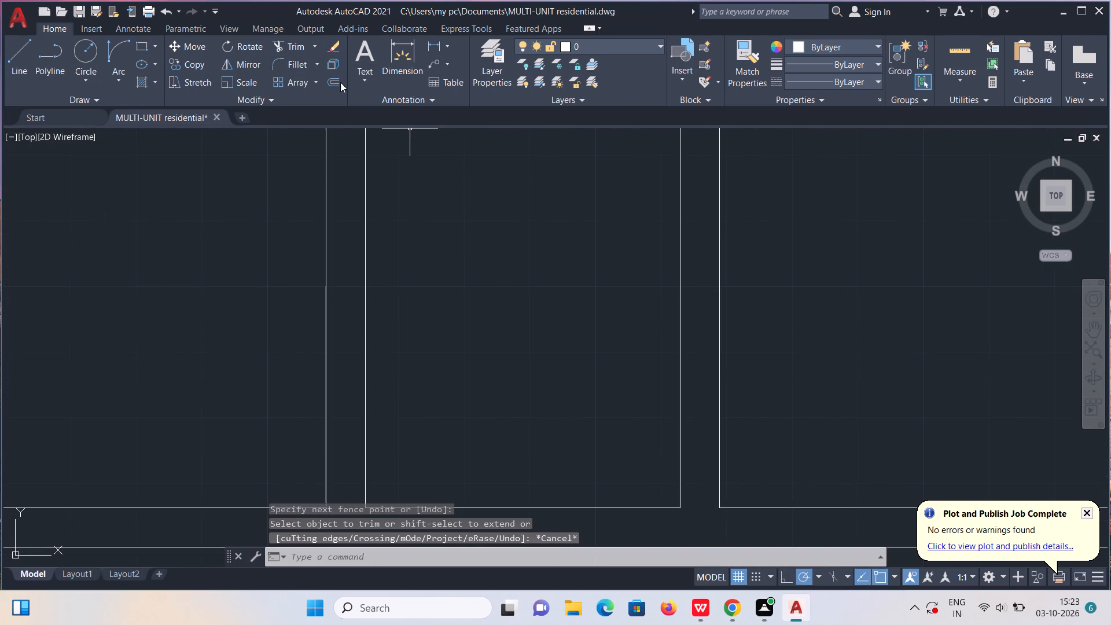
# Offset the upper horizontal partition's top line between the sixth and seventh vertical partitions 7' upward using the Through option.
pyautogui.click(340, 82)
pyautogui.click(504, 556)
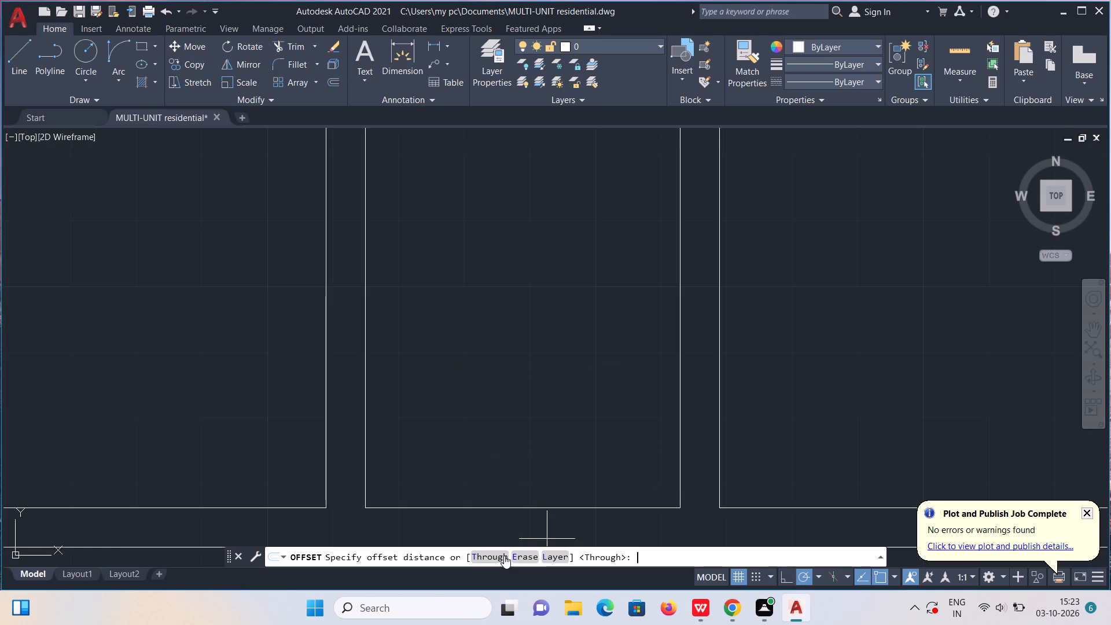
pyautogui.click(532, 506)
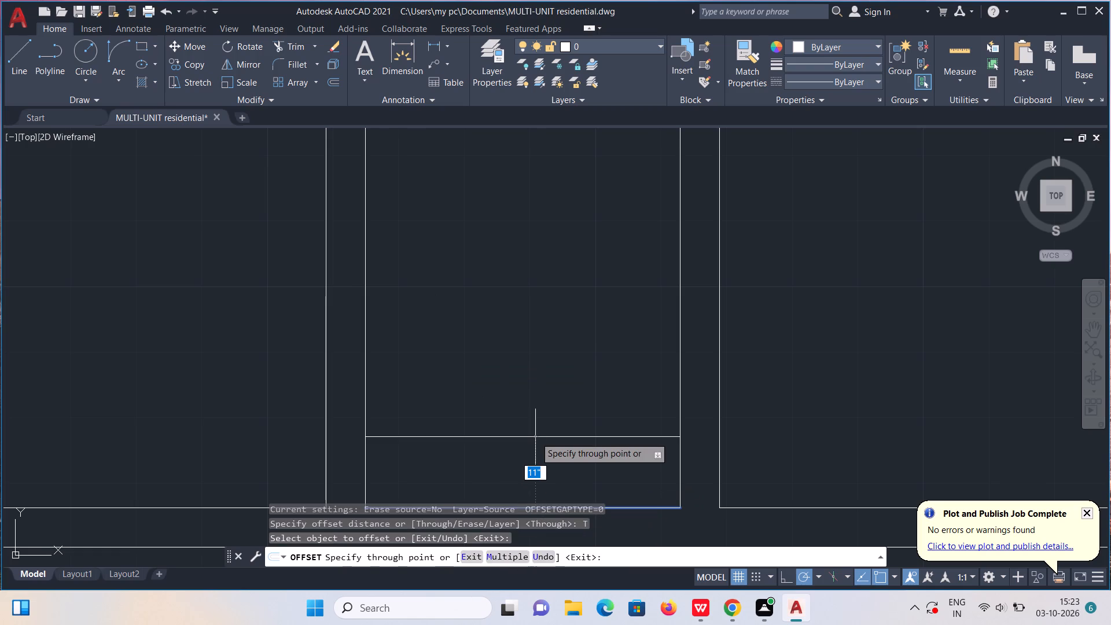
pyautogui.write("7'")
pyautogui.press('Return')
# Offset the new horizontal line between the sixth and seventh vertical partitions 6" upward to form a wall.
pyautogui.moveTo(535, 406); pyautogui.dragTo(564, 530, button='middle')
pyautogui.scroll(-1, 583, 458)
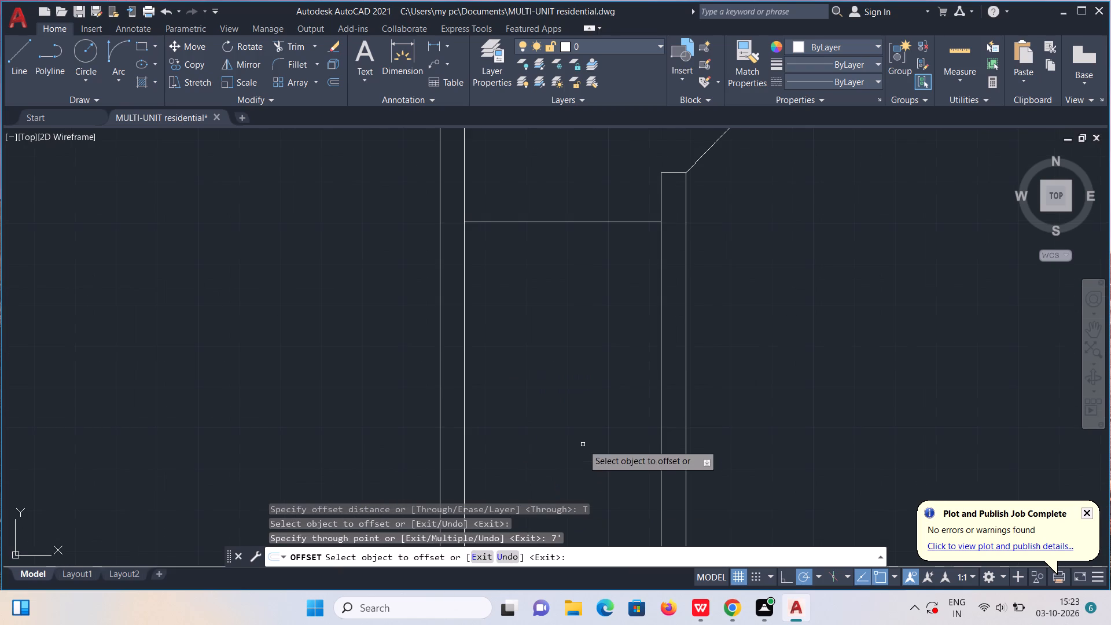
pyautogui.click(582, 223)
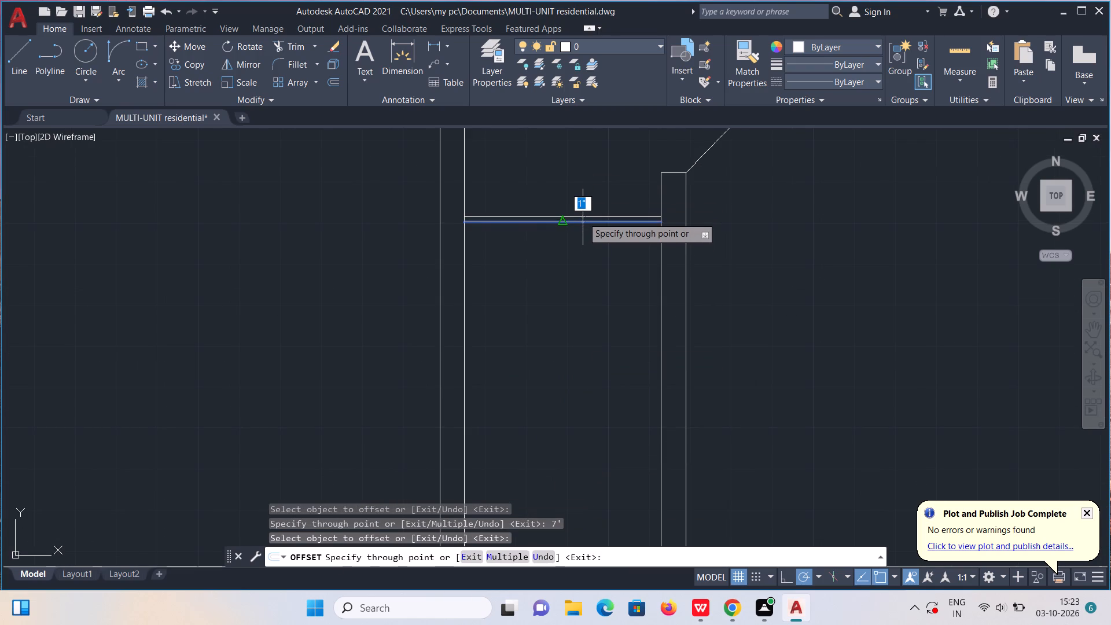
pyautogui.write('6"')
pyautogui.press('Return')
pyautogui.scroll(-2, 583, 217)
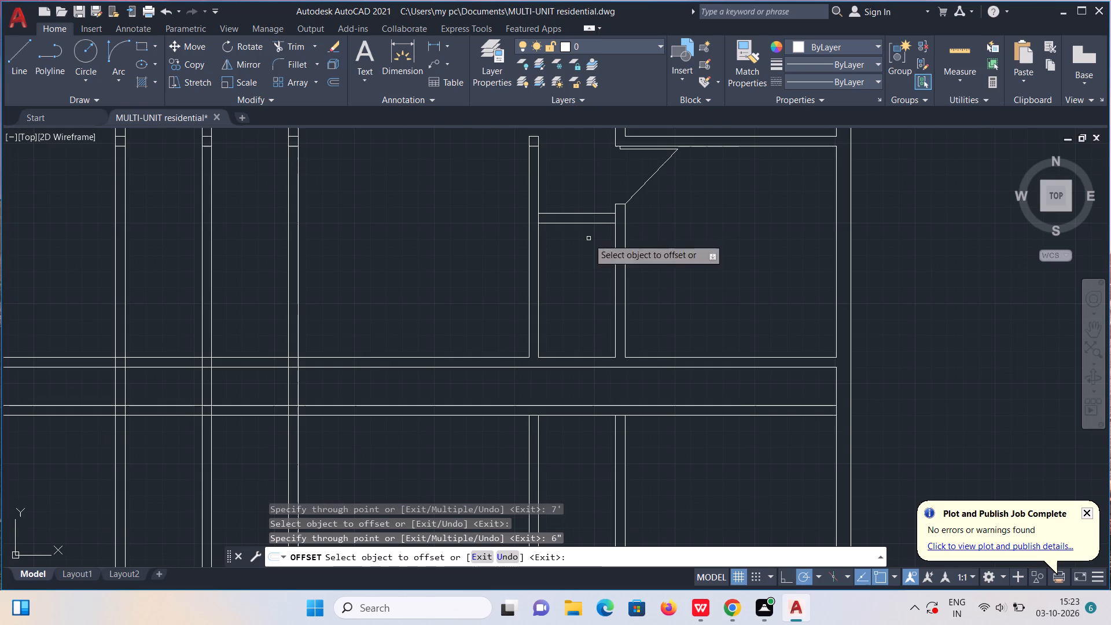
pyautogui.moveTo(592, 323); pyautogui.dragTo(597, 349, button='middle')
pyautogui.press('Escape')
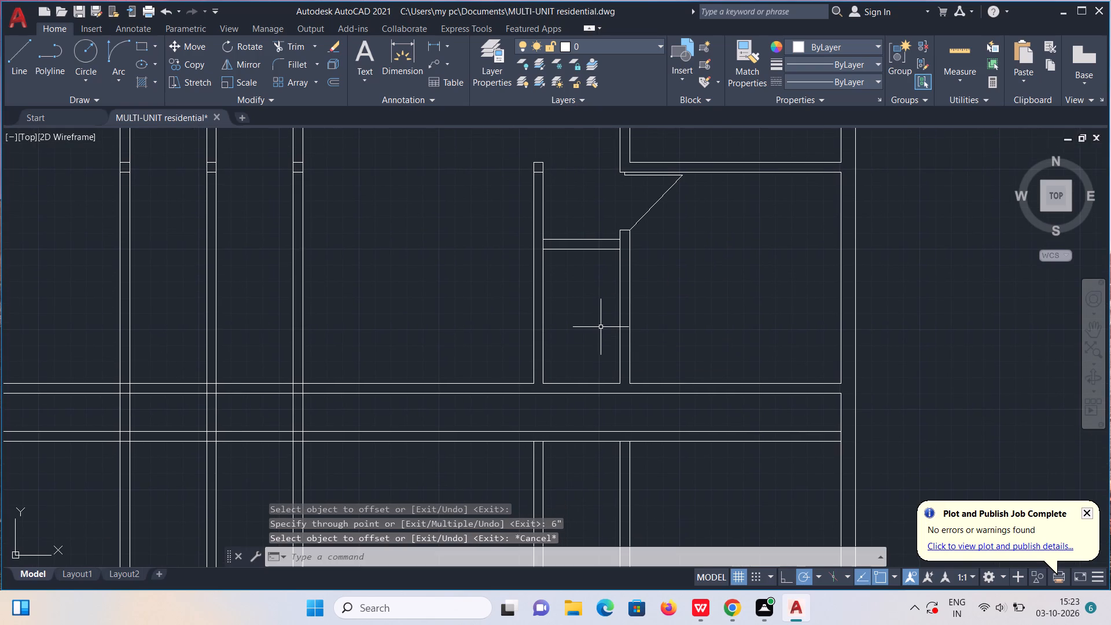
# Draw a line extending the new wall's top edge across the sixth vertical partition to its outer face.
pyautogui.press('l')
pyautogui.press('Return')
pyautogui.scroll(2, 561, 262)
pyautogui.click(518, 210)
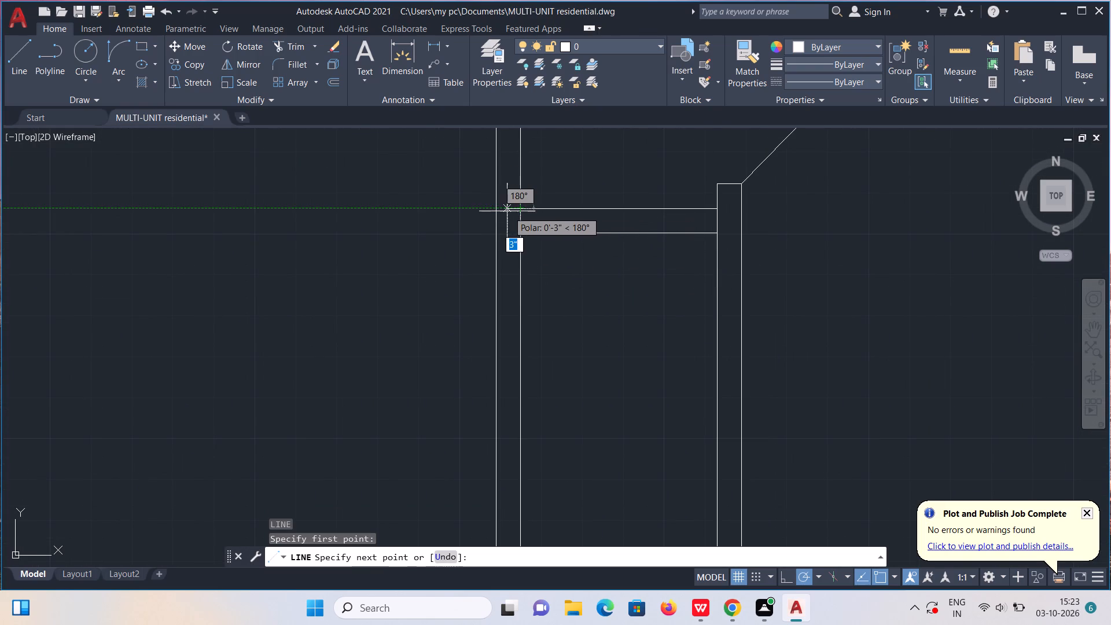
pyautogui.click(499, 211)
pyautogui.press('Escape')
# Trim away the sixth vertical partition above the new wall, including the small end piece at its top.
pyautogui.moveTo(522, 281); pyautogui.dragTo(518, 261, button='middle')
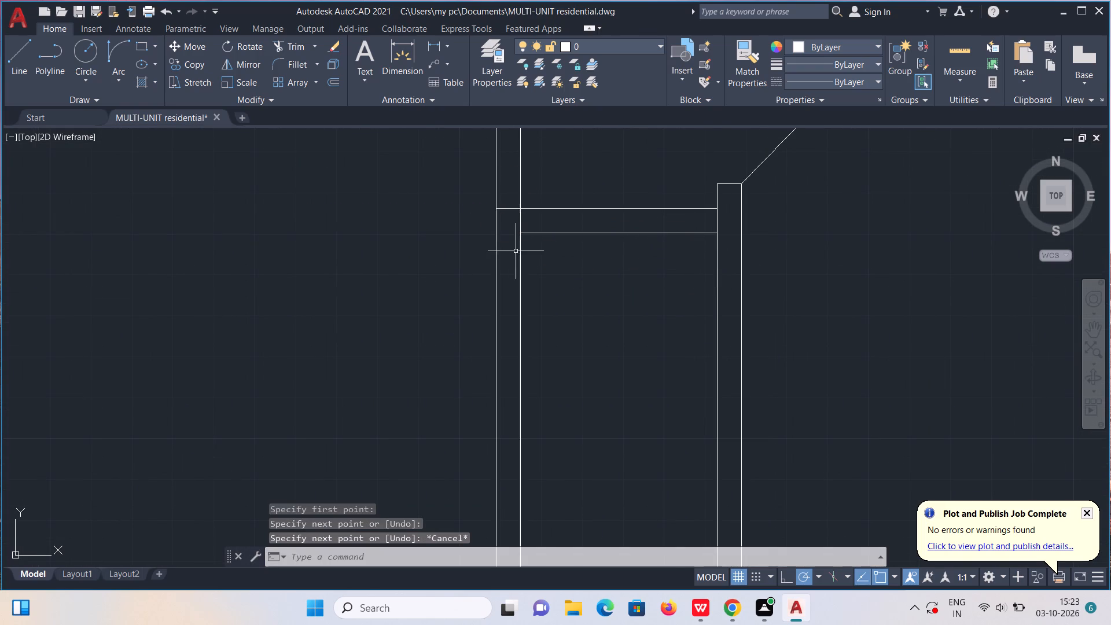
pyautogui.moveTo(518, 261); pyautogui.dragTo(549, 505, button='middle')
pyautogui.click(296, 45)
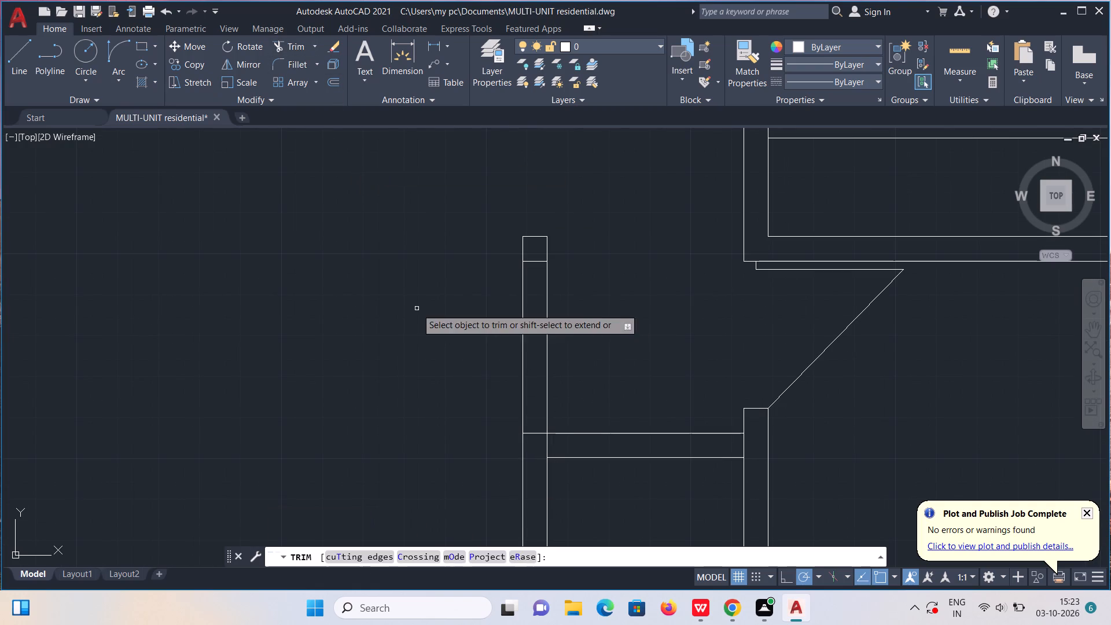
pyautogui.moveTo(426, 314); pyautogui.dragTo(602, 345)
pyautogui.moveTo(518, 230); pyautogui.dragTo(551, 230)
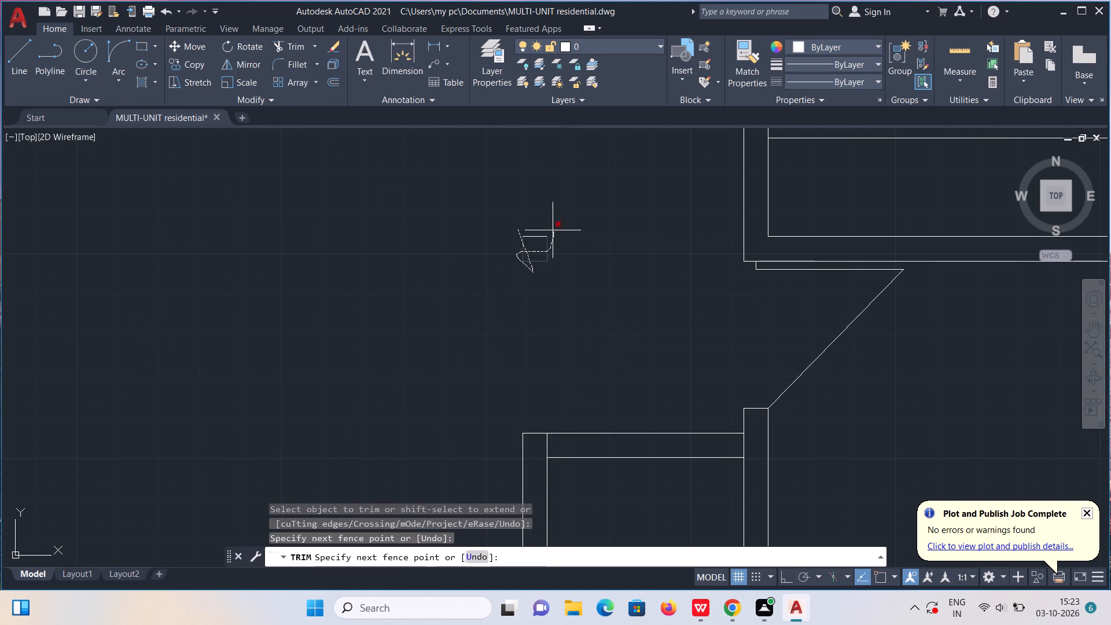
pyautogui.moveTo(551, 230); pyautogui.dragTo(544, 251)
# Trim the inner vertical lines where the new wall meets the sixth and seventh vertical partitions.
pyautogui.scroll(-2, 548, 262)
pyautogui.scroll(3, 552, 351)
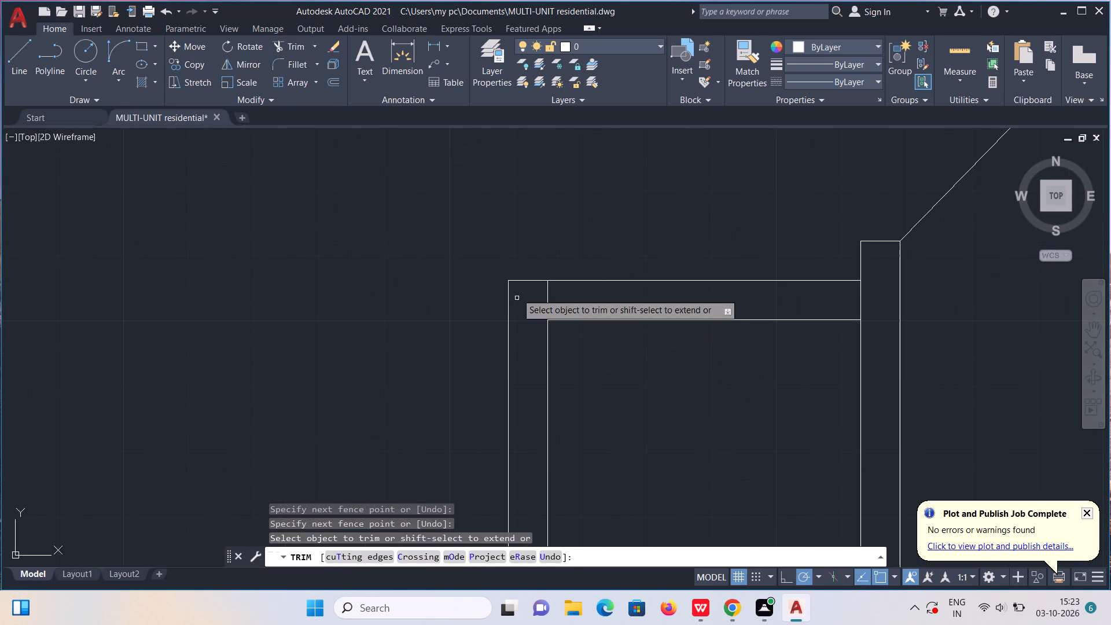
pyautogui.moveTo(522, 298); pyautogui.dragTo(565, 302)
pyautogui.moveTo(858, 305); pyautogui.dragTo(863, 306)
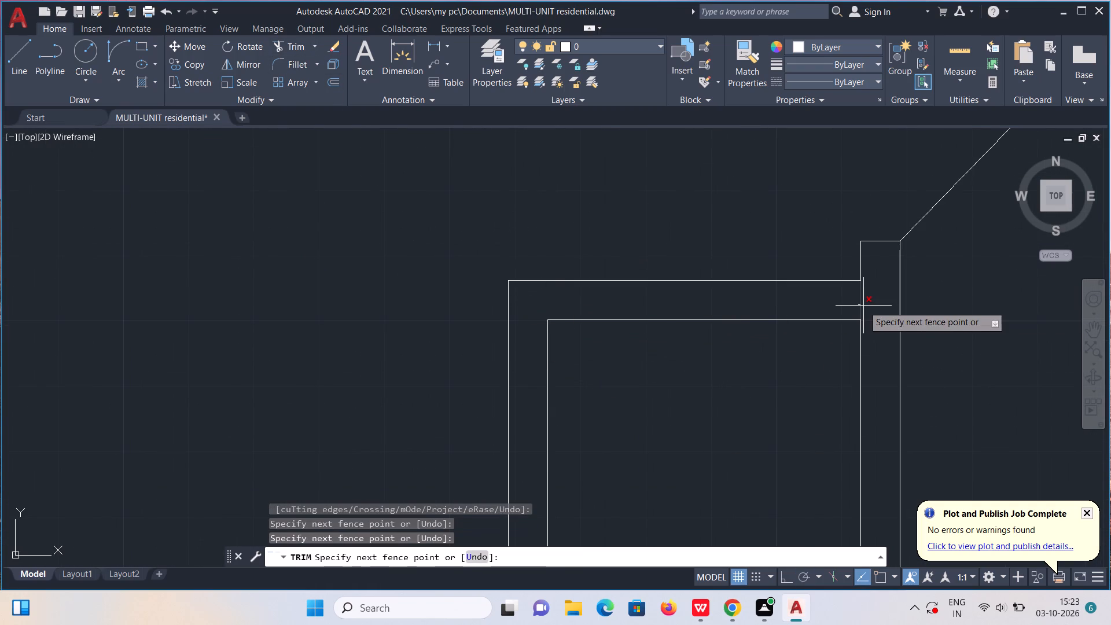
pyautogui.scroll(-1, 863, 306)
pyautogui.press('Escape')
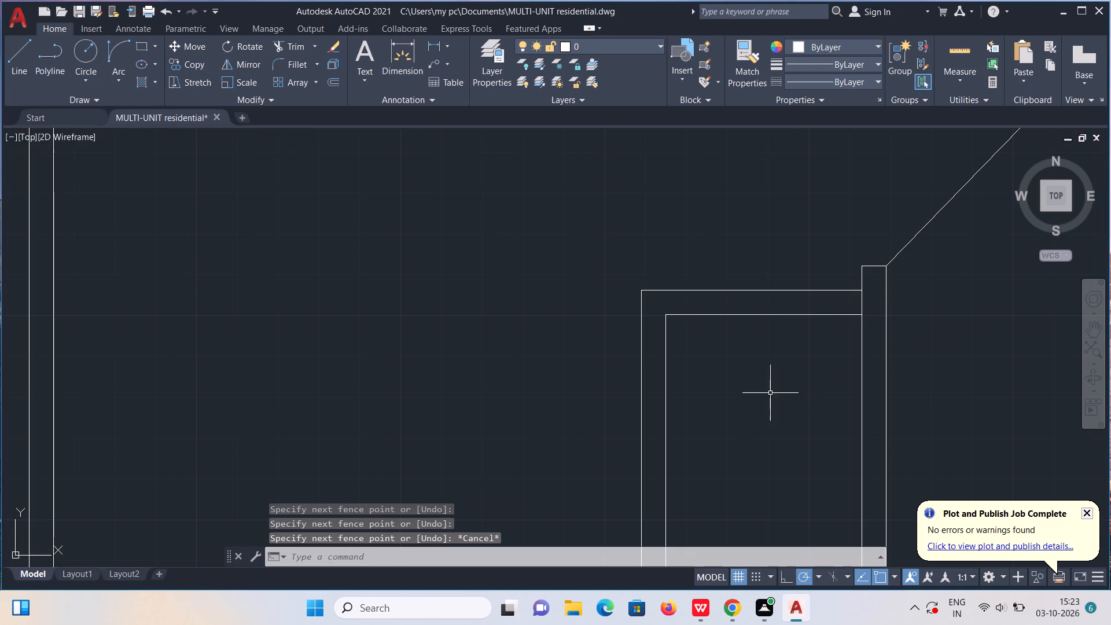
pyautogui.click(297, 45)
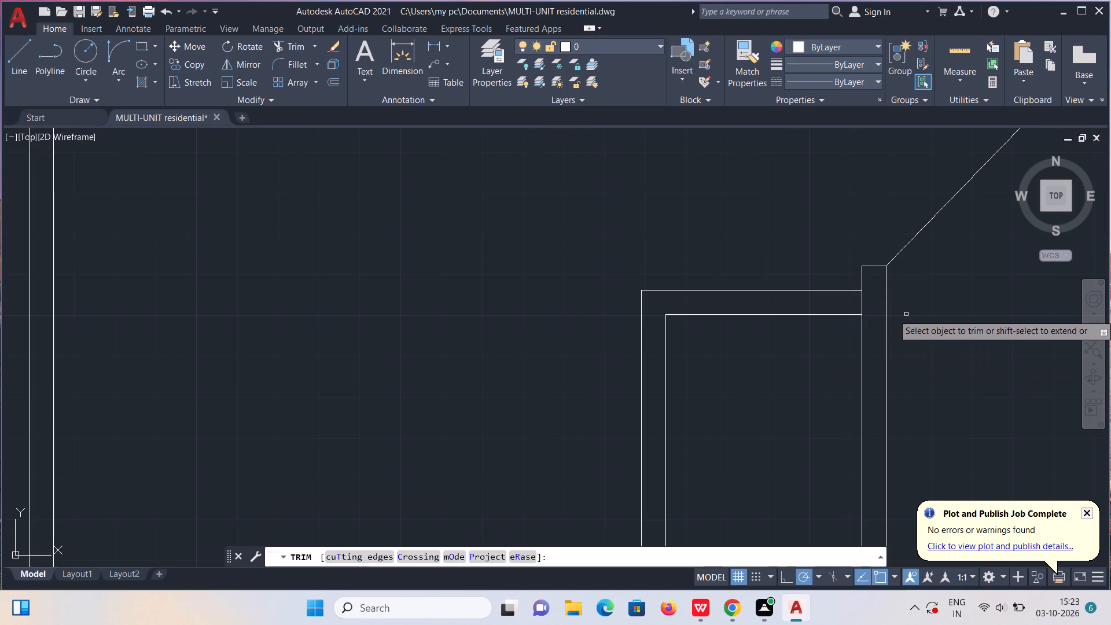
pyautogui.moveTo(841, 305); pyautogui.dragTo(871, 303)
pyautogui.press('Escape')
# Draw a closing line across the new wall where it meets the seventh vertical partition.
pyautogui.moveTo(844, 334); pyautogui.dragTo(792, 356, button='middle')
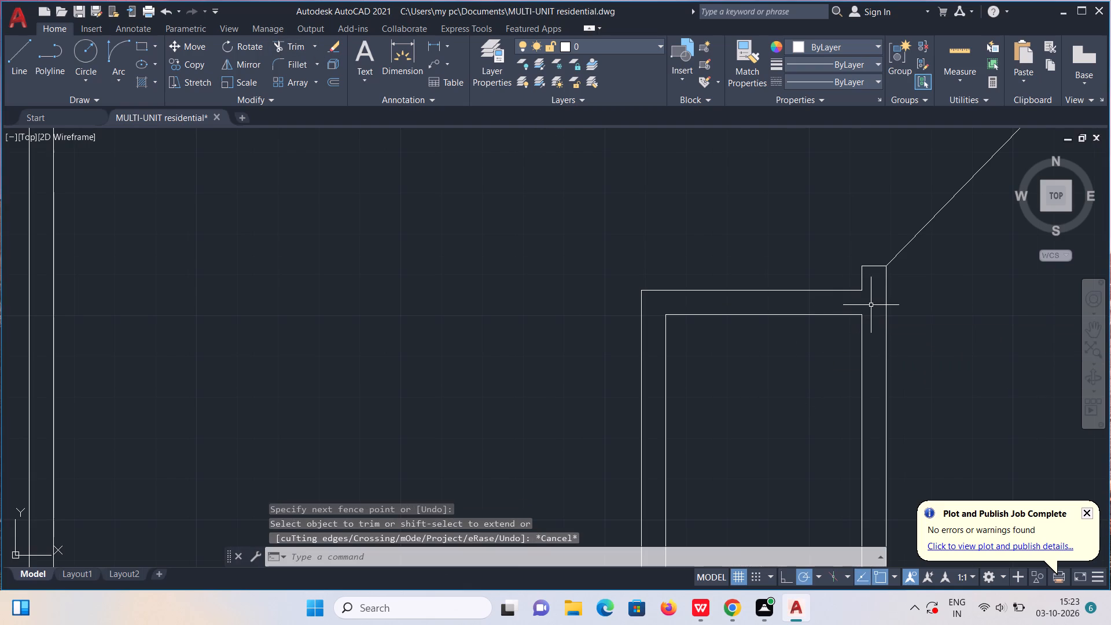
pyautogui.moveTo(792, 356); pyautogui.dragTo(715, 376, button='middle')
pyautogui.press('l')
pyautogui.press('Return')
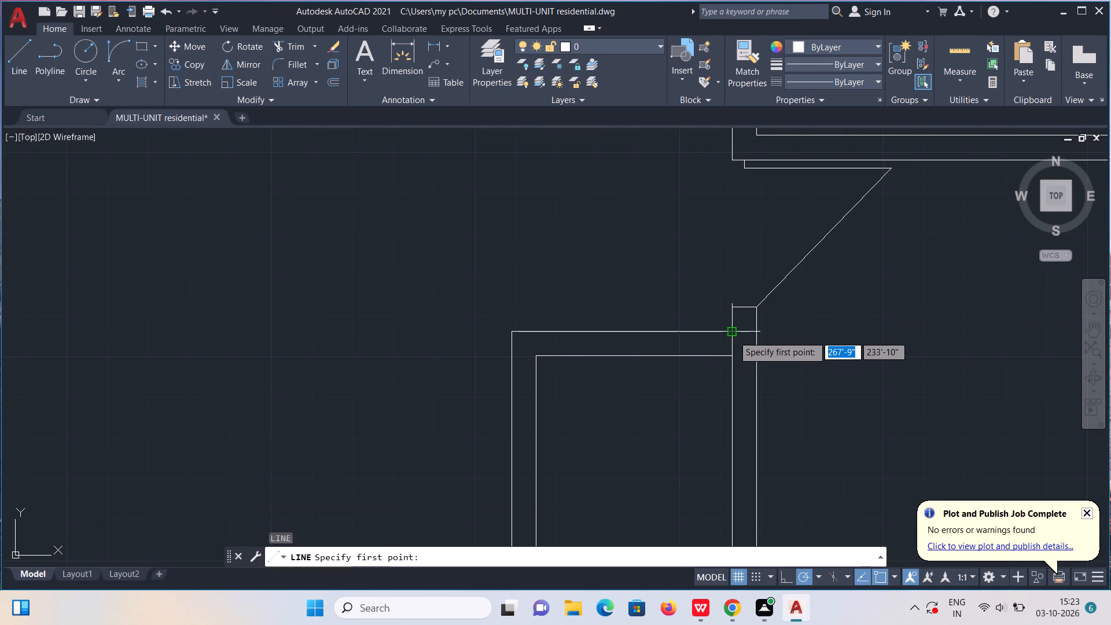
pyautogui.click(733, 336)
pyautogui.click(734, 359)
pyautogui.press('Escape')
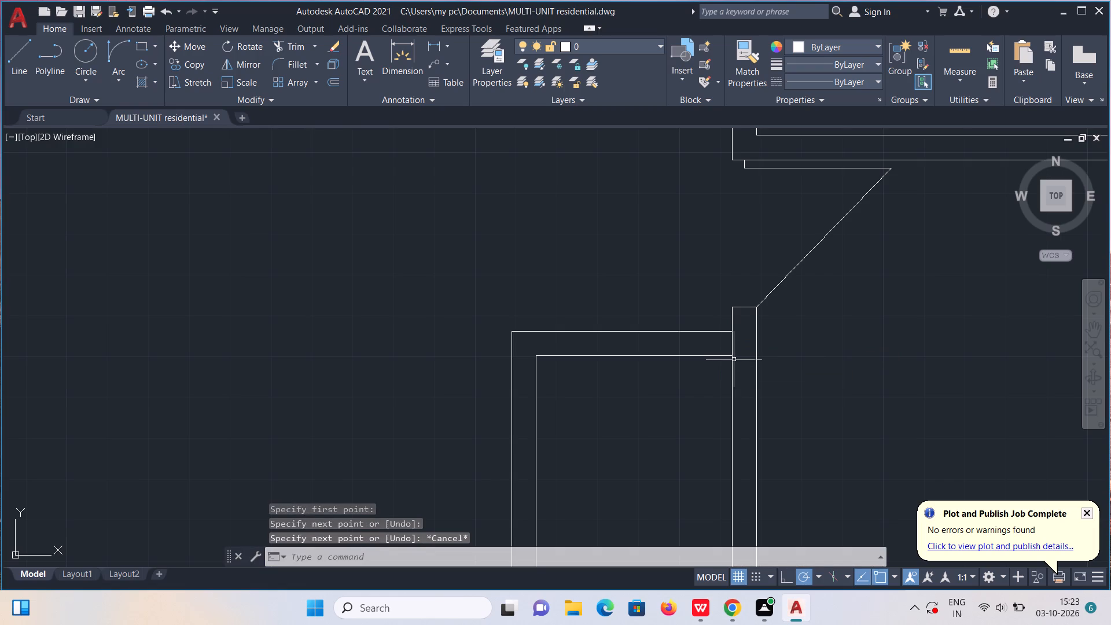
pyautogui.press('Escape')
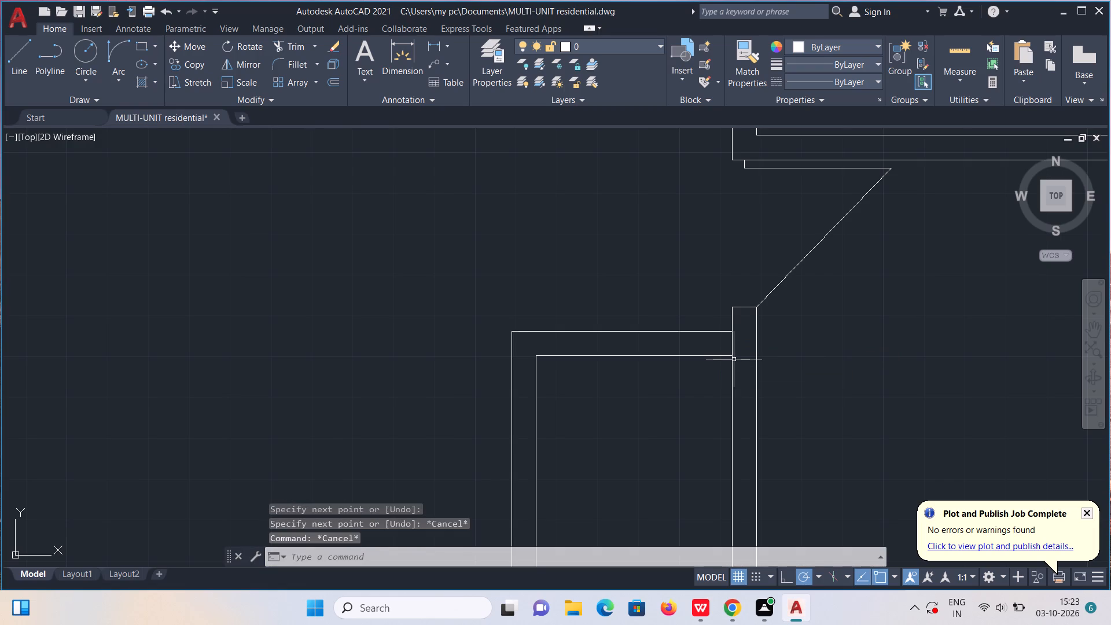
# Draw a vertical jamb line across the new wall at the sixth vertical partition's inner face.
pyautogui.press('l')
pyautogui.press('Return')
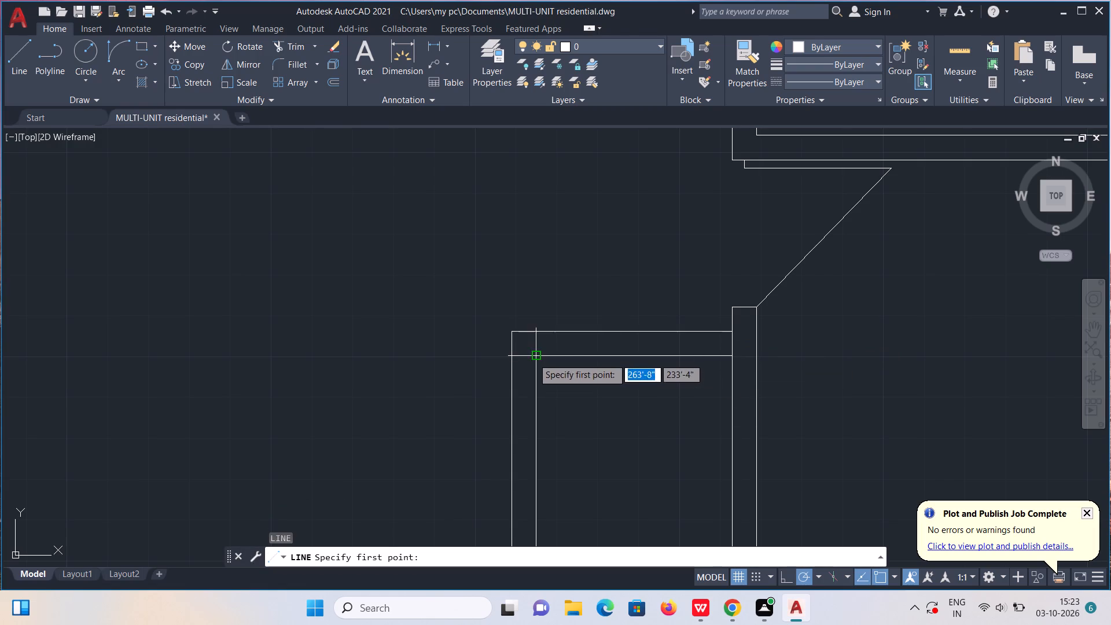
pyautogui.click(533, 358)
pyautogui.click(533, 331)
pyautogui.press('Escape')
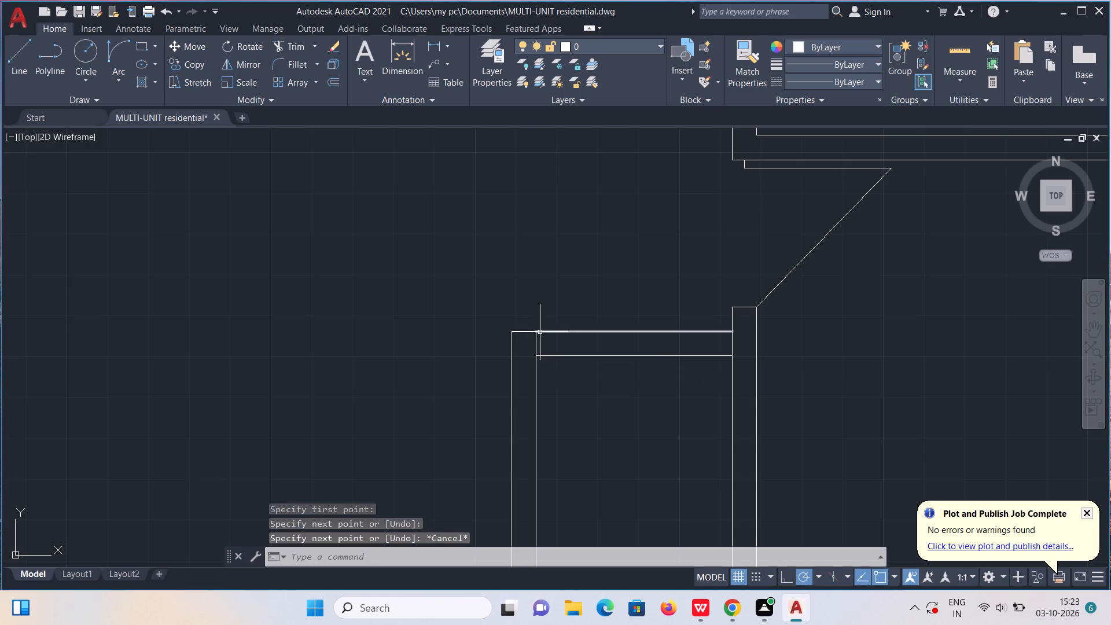
# Copy the jamb line 2'5" along the new wall toward the seventh vertical partition.
pyautogui.click(536, 342)
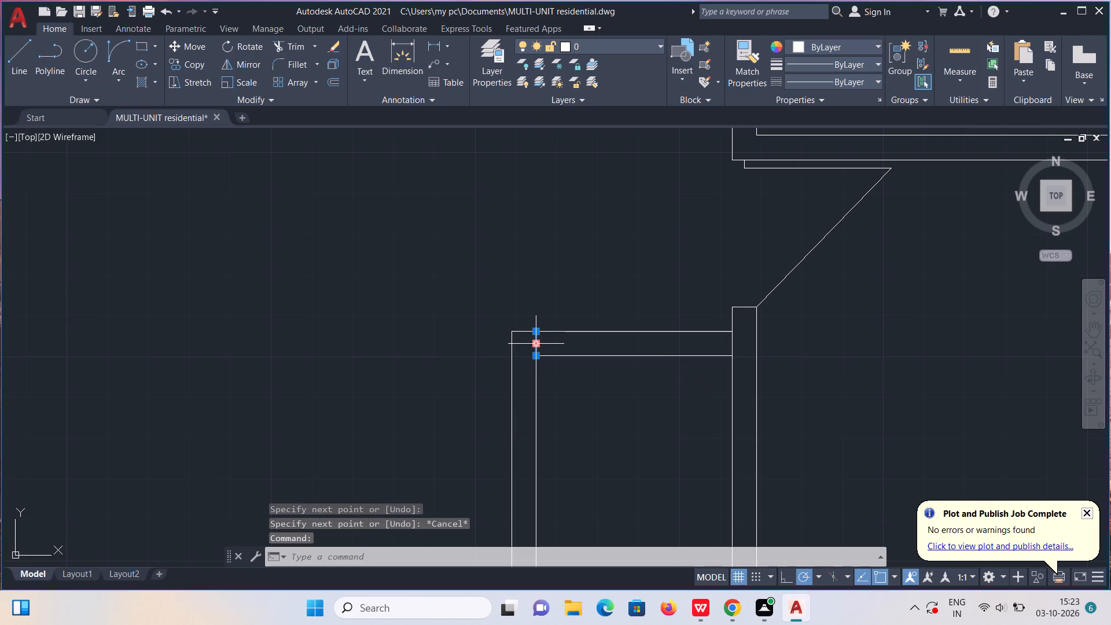
pyautogui.write('co')
pyautogui.press('Return')
pyautogui.click(536, 342)
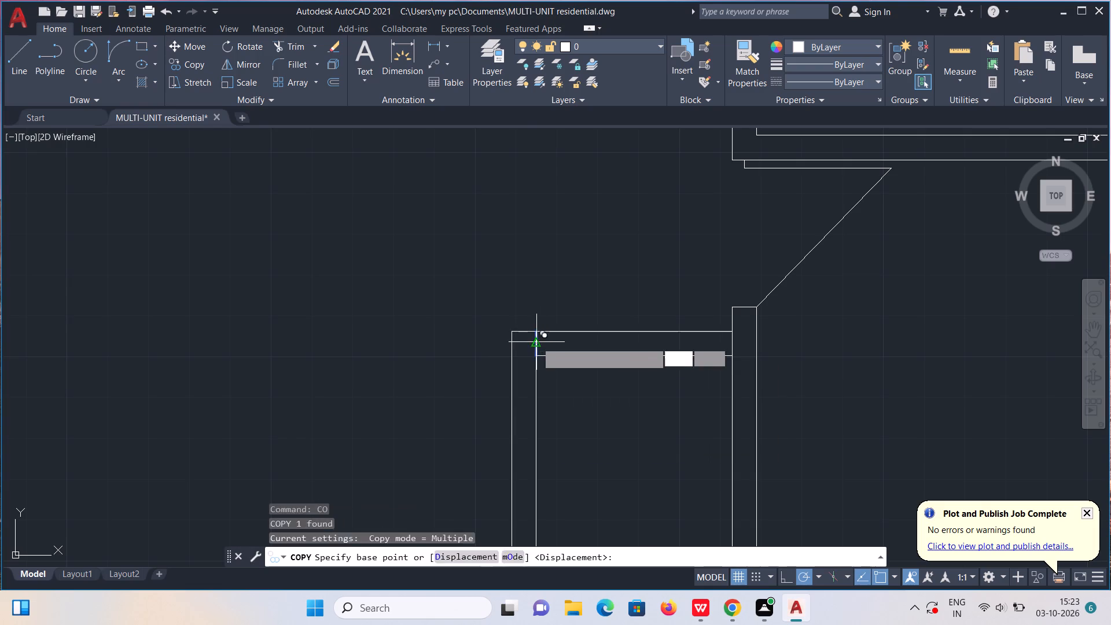
pyautogui.write('2\'5"')
pyautogui.press('Return')
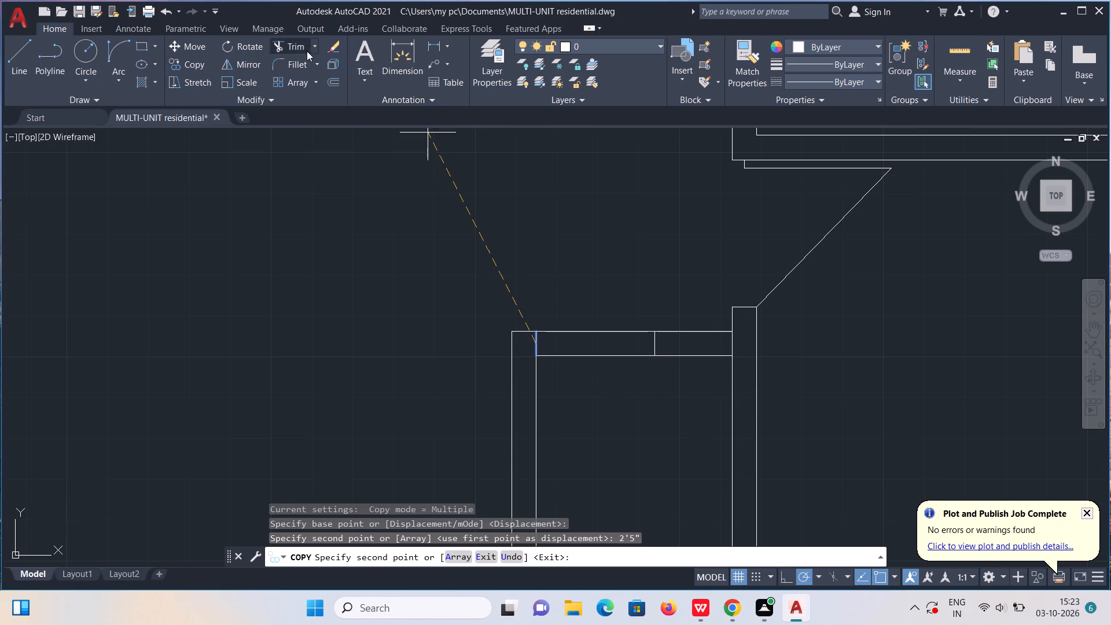
# Trim the new wall's two lines between the jamb lines to open the doorway.
pyautogui.click(300, 46)
pyautogui.moveTo(572, 300); pyautogui.dragTo(588, 387)
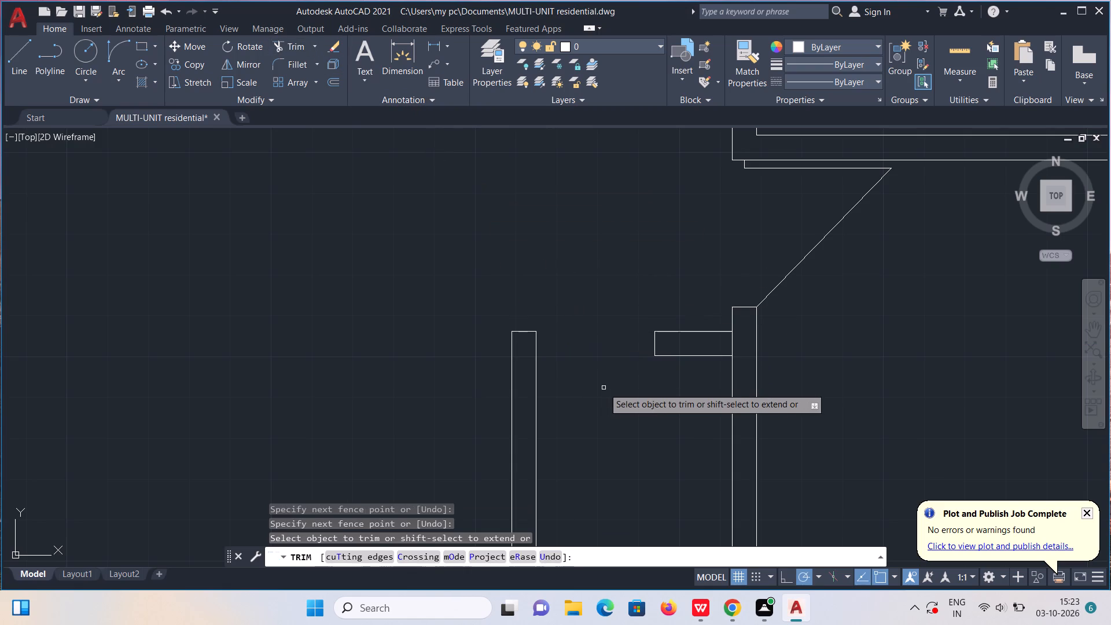
pyautogui.press('Escape')
# Draw the door from the jamb's midpoint: 2" out, 2'5" down, and diagonally to the opposite jamb's lower corner.
pyautogui.press('l')
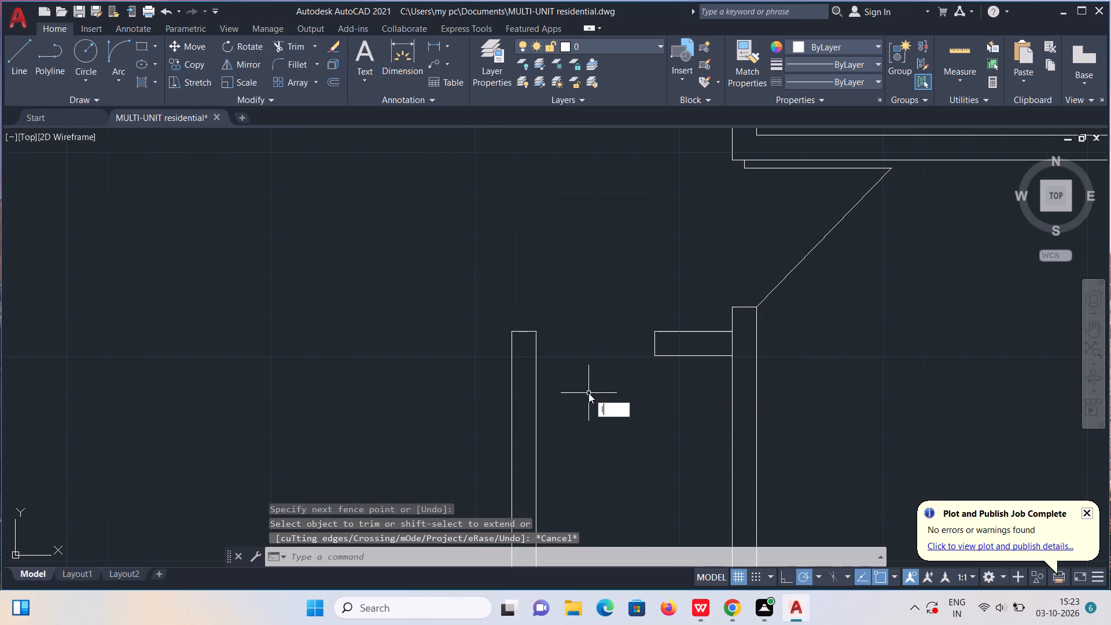
pyautogui.press('Return')
pyautogui.click(537, 344)
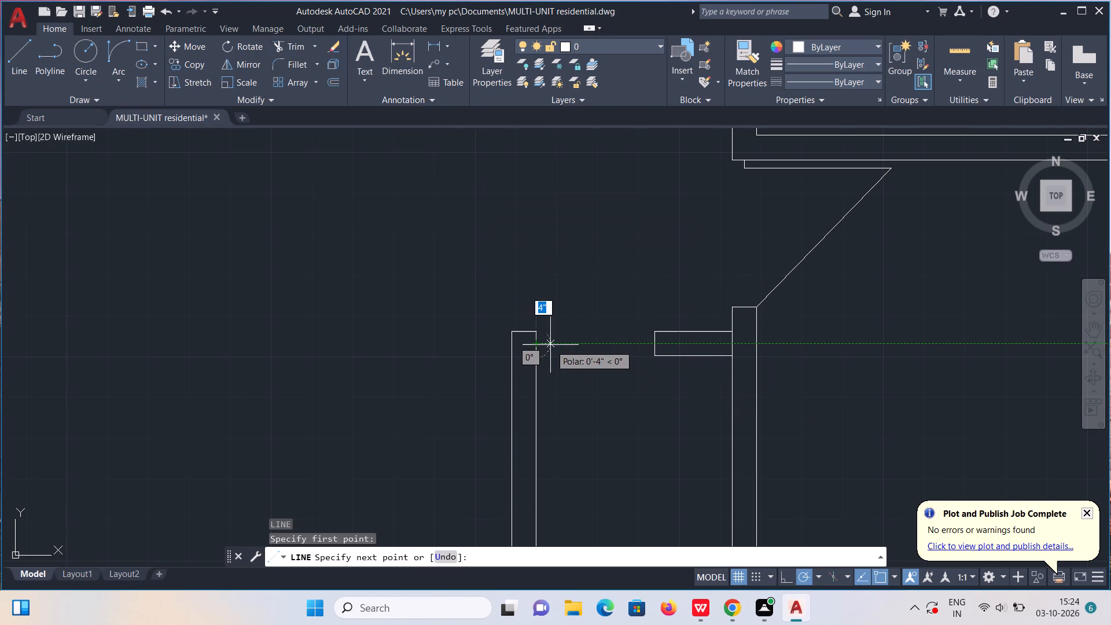
pyautogui.write('2"')
pyautogui.press('Return')
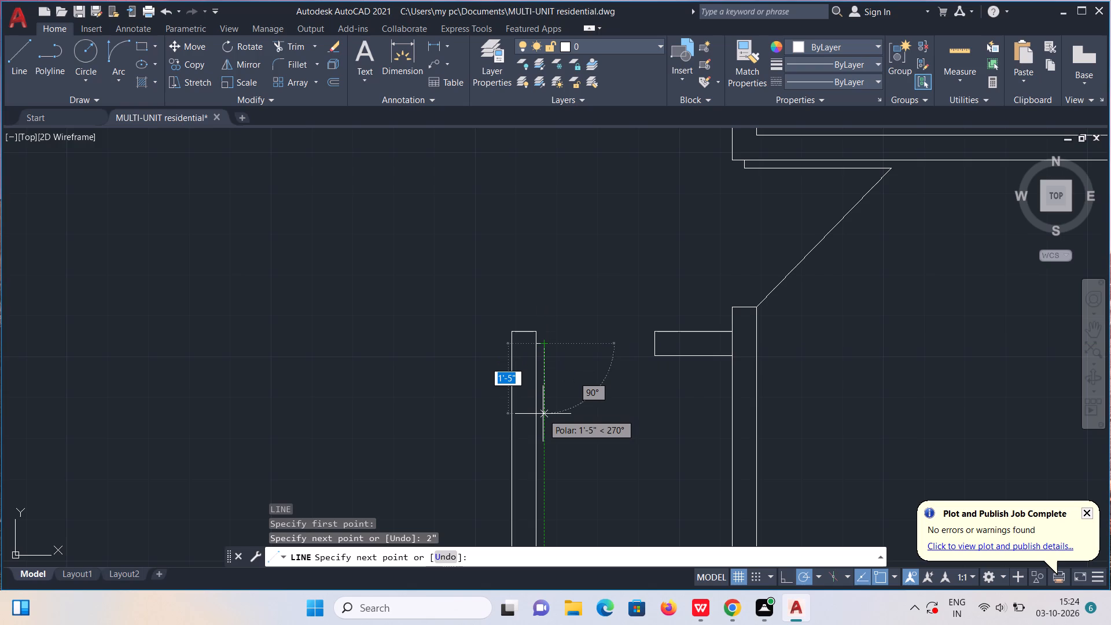
pyautogui.write('2\'5"')
pyautogui.press('Return')
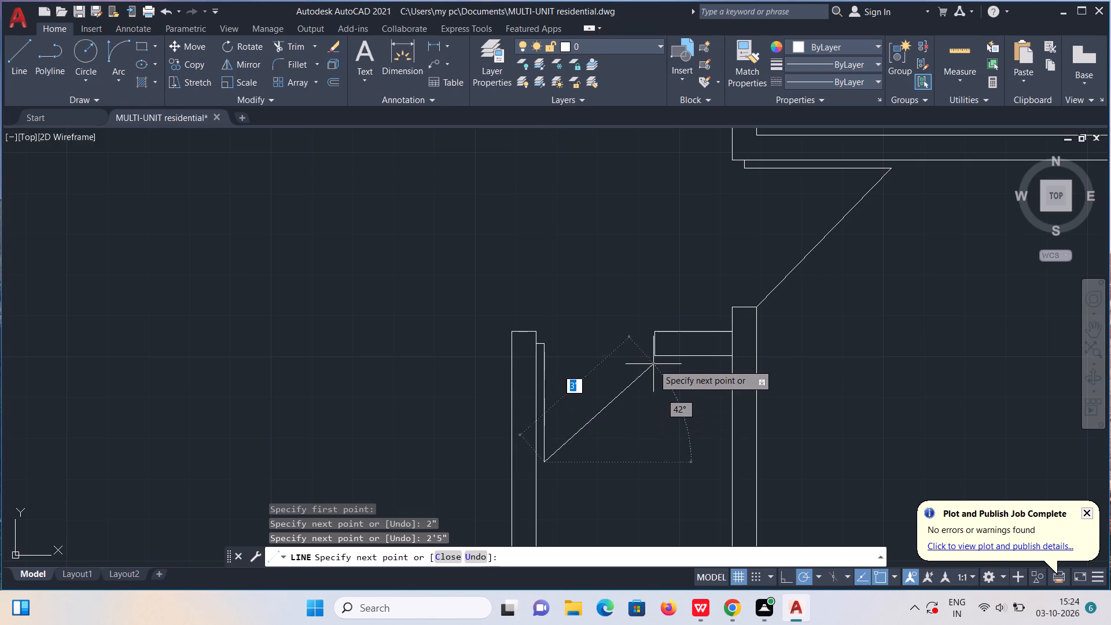
pyautogui.click(656, 360)
# Trim the closing line between the short wall stub and the seventh vertical partition.
pyautogui.click(304, 51)
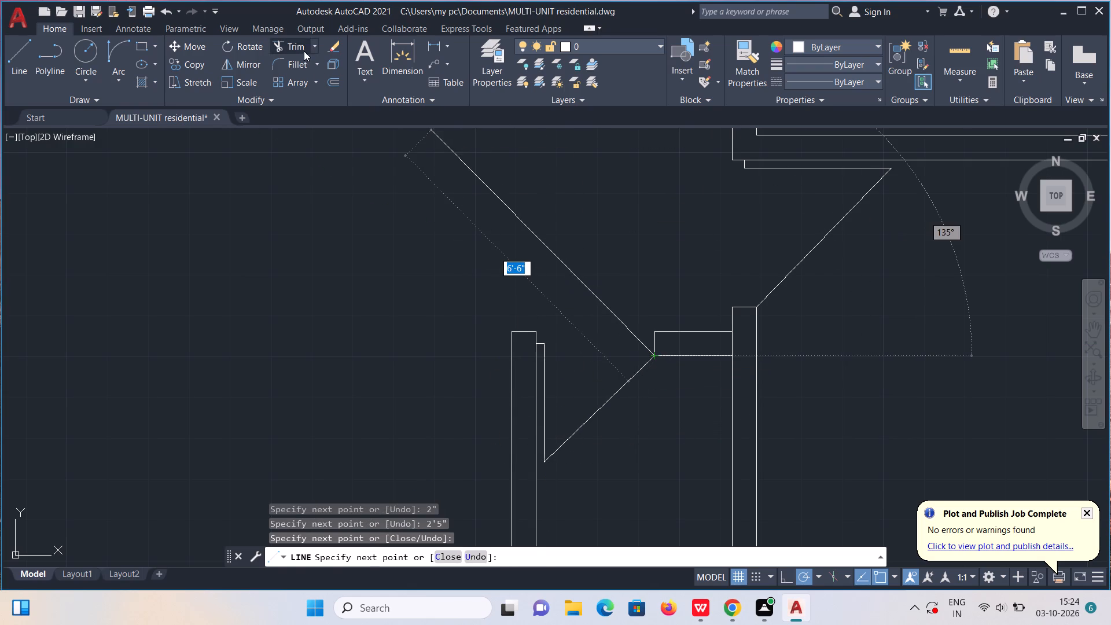
pyautogui.moveTo(723, 347); pyautogui.dragTo(744, 345)
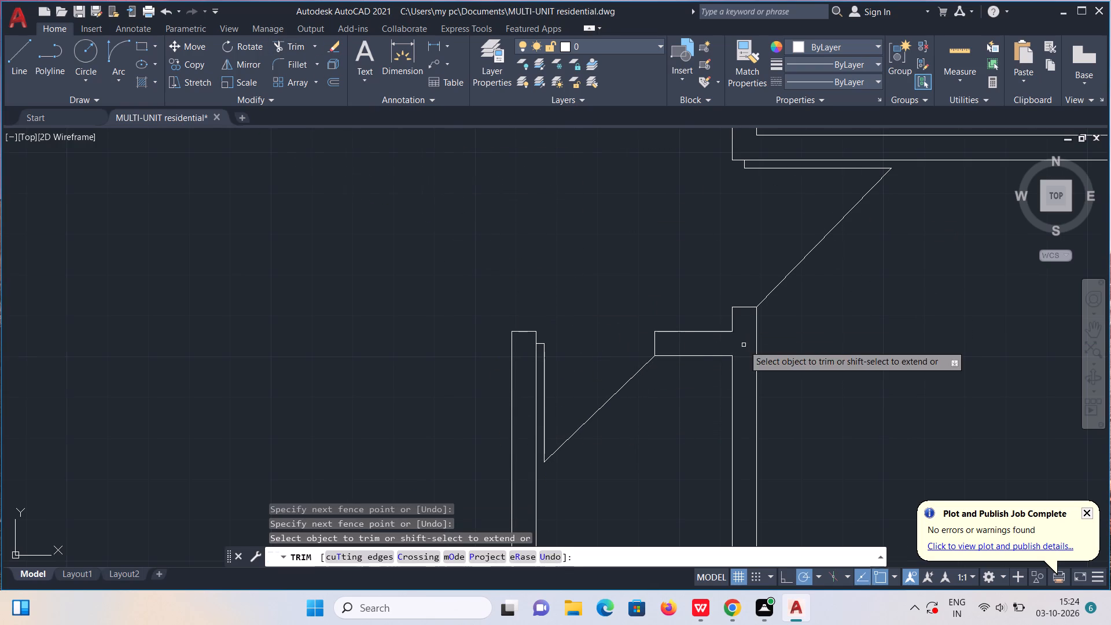
# Trim the fifth vertical partition's lines and leftover crossing pieces below the horizontal partition that carries the bedroom doors.
pyautogui.scroll(-2, 744, 345)
pyautogui.moveTo(687, 453); pyautogui.dragTo(736, 422, button='middle')
pyautogui.scroll(-1, 736, 422)
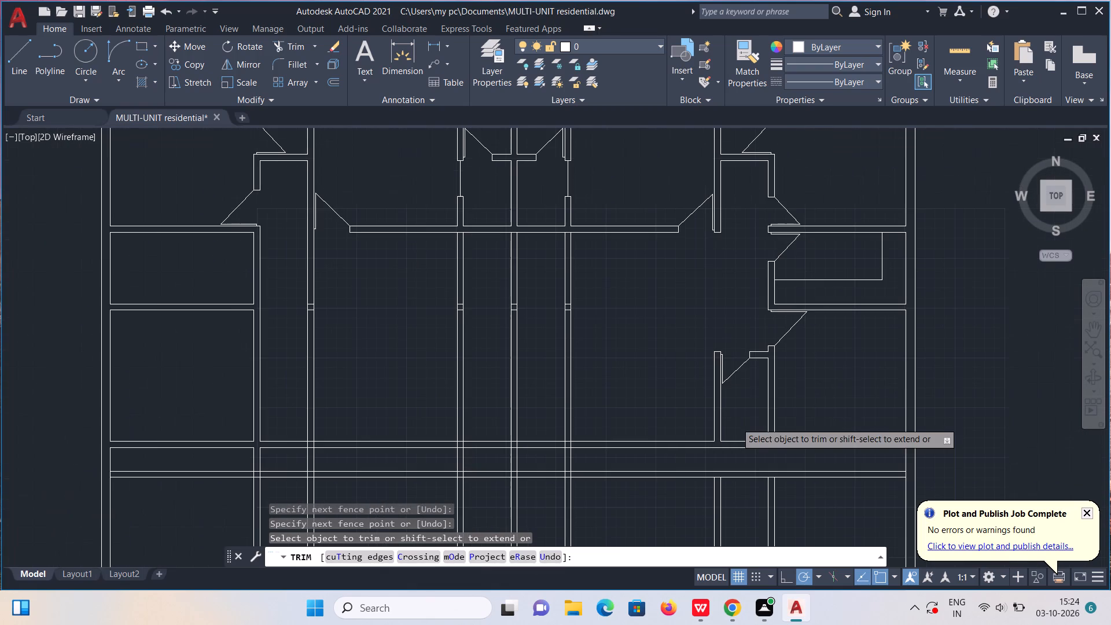
pyautogui.moveTo(582, 312); pyautogui.dragTo(713, 435, button='middle')
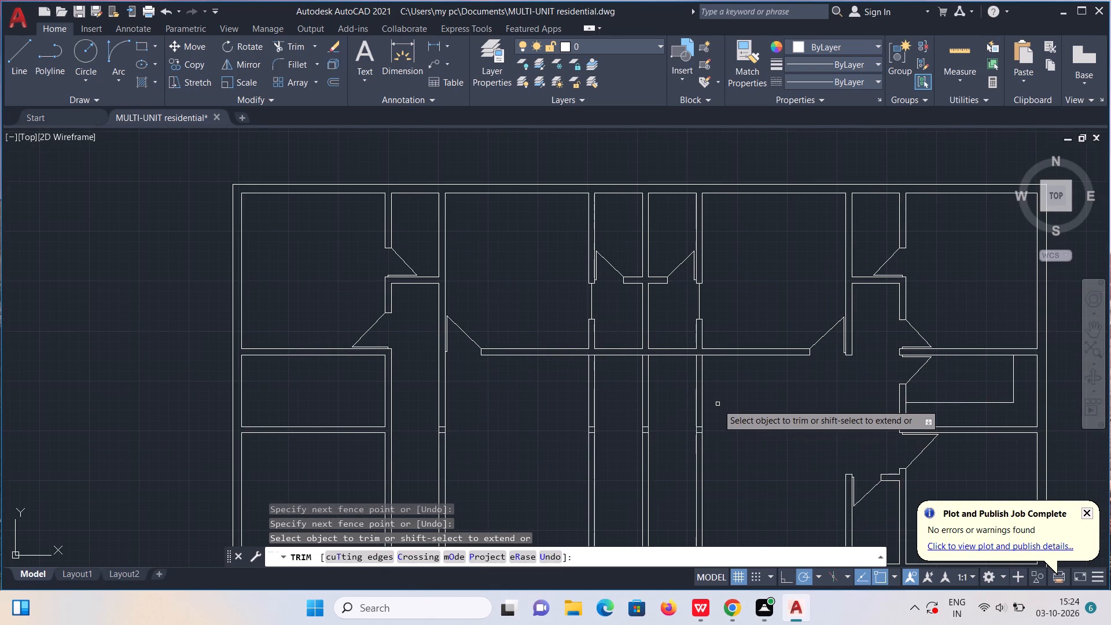
pyautogui.scroll(-1, 985, 420)
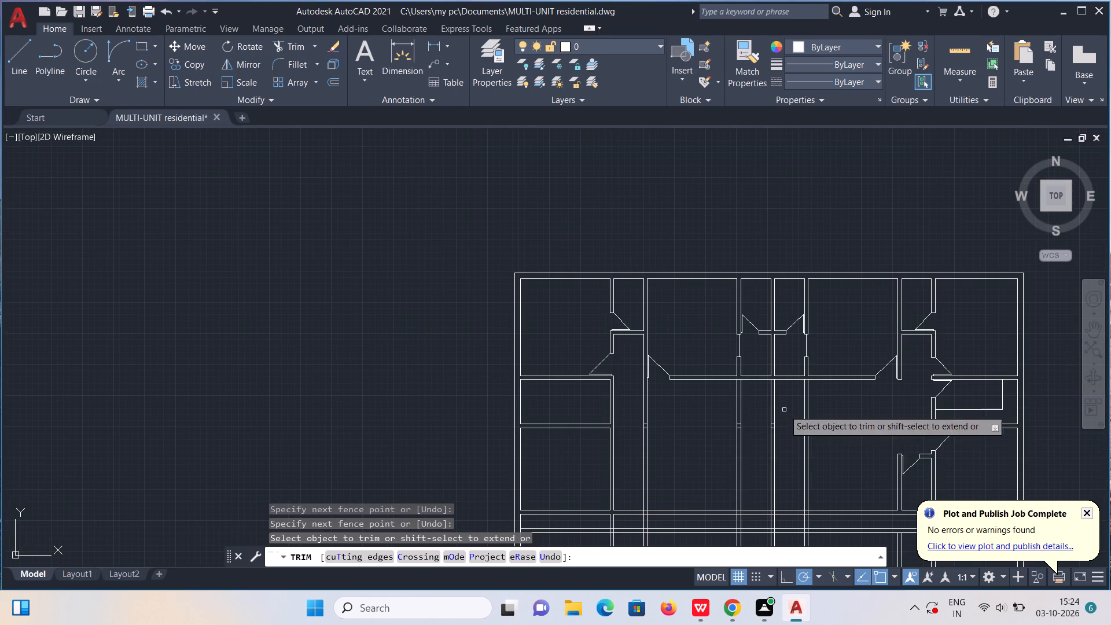
pyautogui.scroll(1, 817, 392)
pyautogui.moveTo(790, 399); pyautogui.dragTo(812, 398)
pyautogui.moveTo(790, 432); pyautogui.dragTo(799, 413)
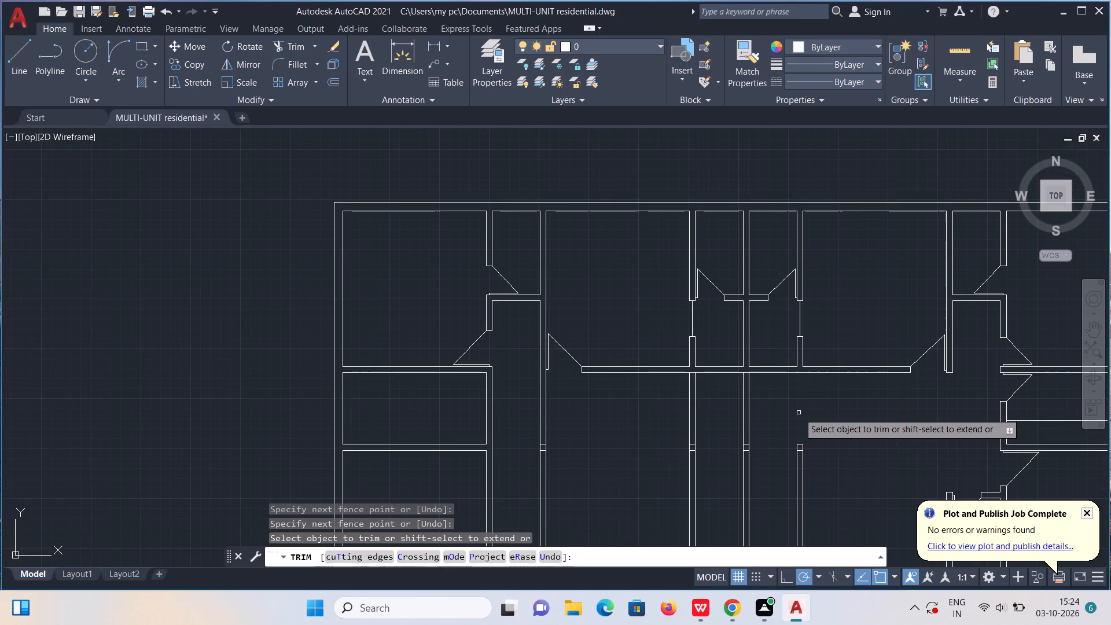
pyautogui.moveTo(799, 413); pyautogui.dragTo(814, 460)
pyautogui.moveTo(794, 433); pyautogui.dragTo(803, 448)
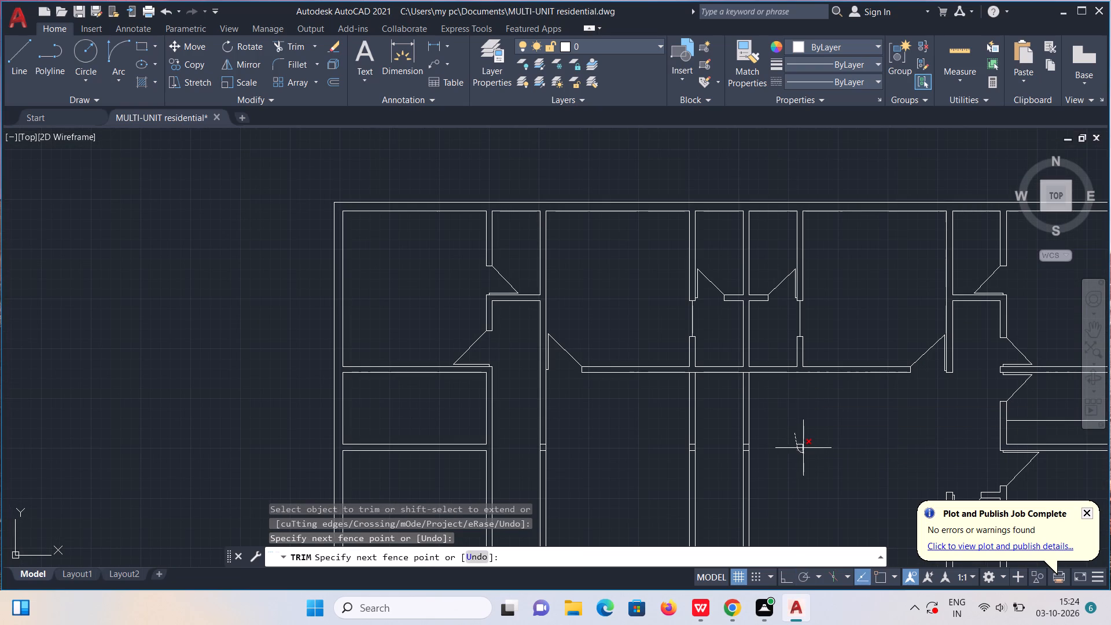
pyautogui.moveTo(803, 448); pyautogui.dragTo(800, 445)
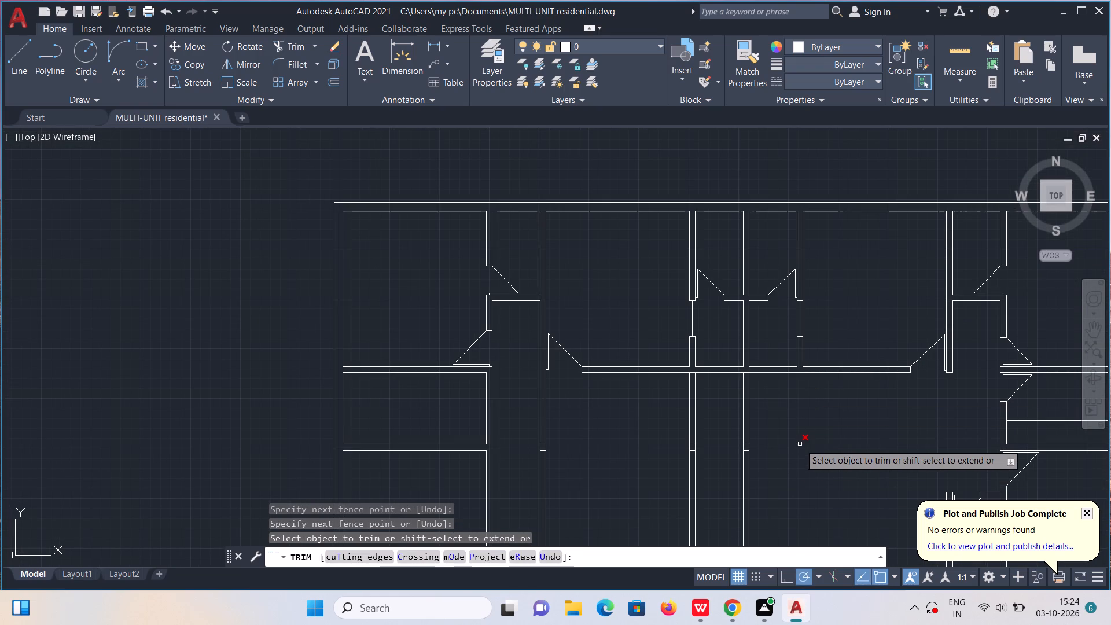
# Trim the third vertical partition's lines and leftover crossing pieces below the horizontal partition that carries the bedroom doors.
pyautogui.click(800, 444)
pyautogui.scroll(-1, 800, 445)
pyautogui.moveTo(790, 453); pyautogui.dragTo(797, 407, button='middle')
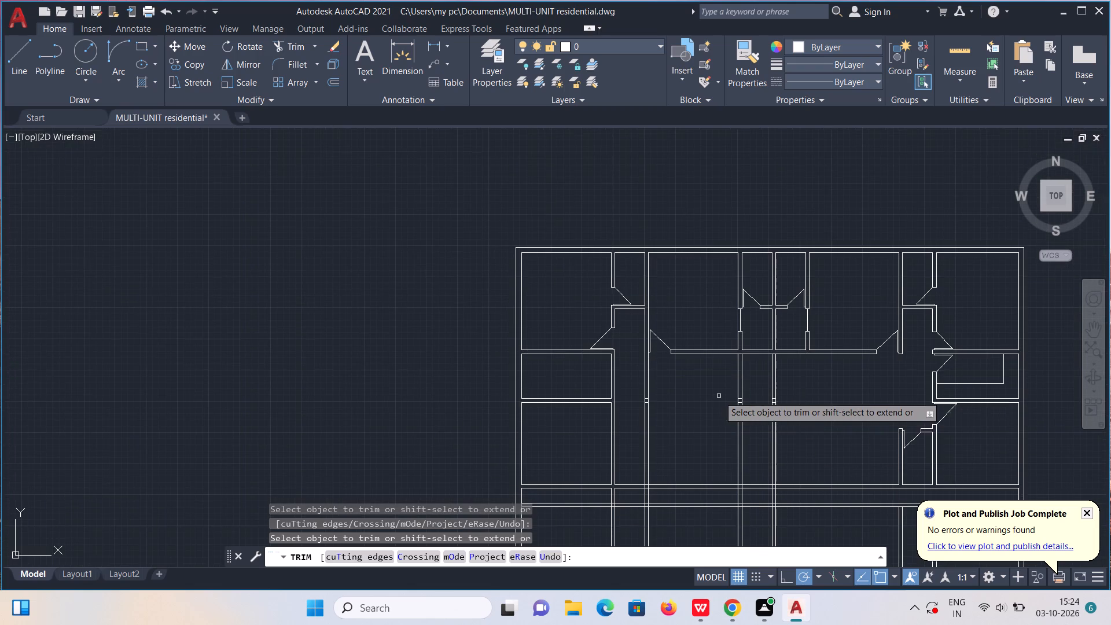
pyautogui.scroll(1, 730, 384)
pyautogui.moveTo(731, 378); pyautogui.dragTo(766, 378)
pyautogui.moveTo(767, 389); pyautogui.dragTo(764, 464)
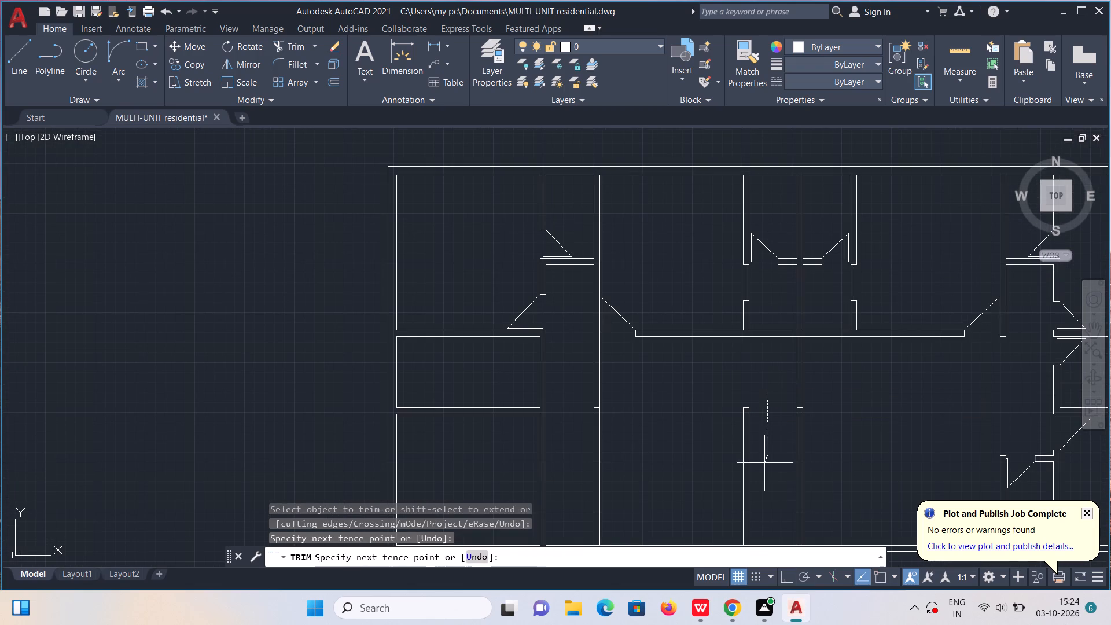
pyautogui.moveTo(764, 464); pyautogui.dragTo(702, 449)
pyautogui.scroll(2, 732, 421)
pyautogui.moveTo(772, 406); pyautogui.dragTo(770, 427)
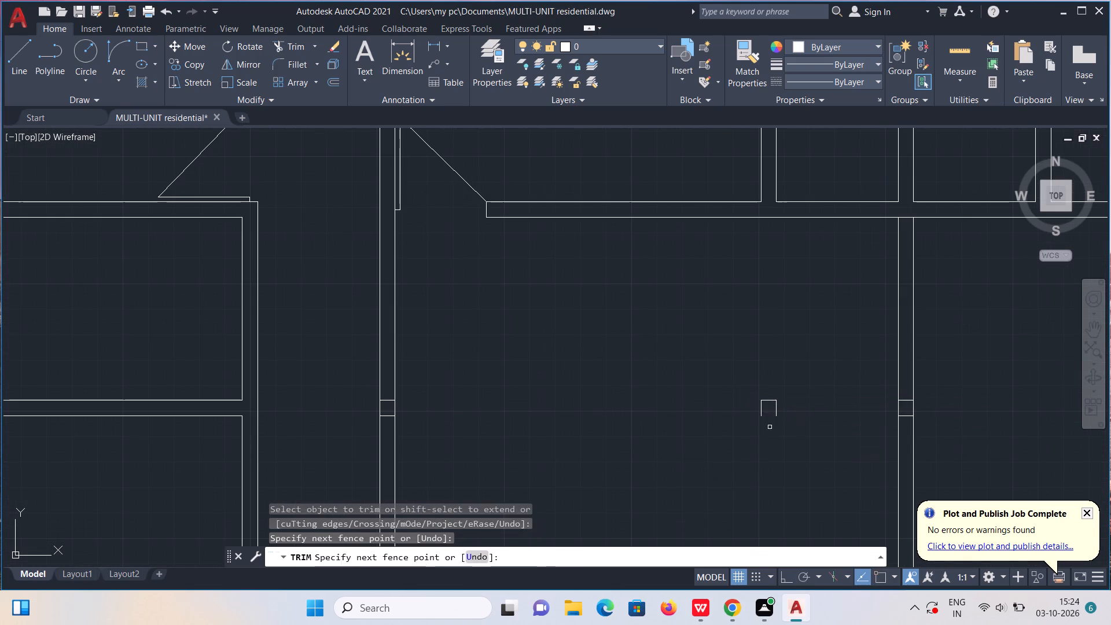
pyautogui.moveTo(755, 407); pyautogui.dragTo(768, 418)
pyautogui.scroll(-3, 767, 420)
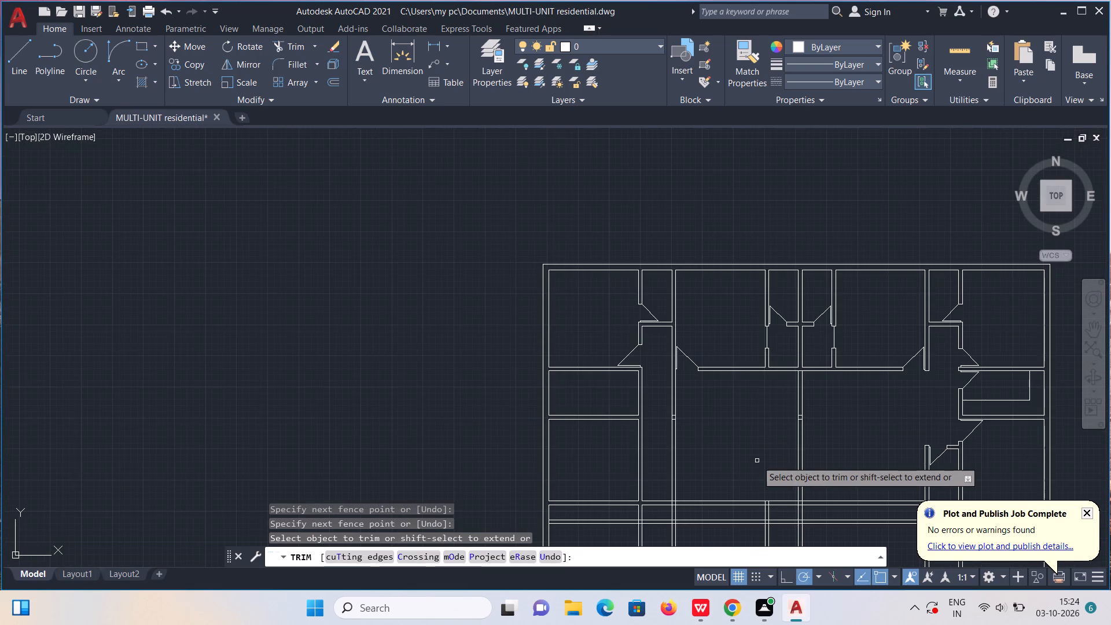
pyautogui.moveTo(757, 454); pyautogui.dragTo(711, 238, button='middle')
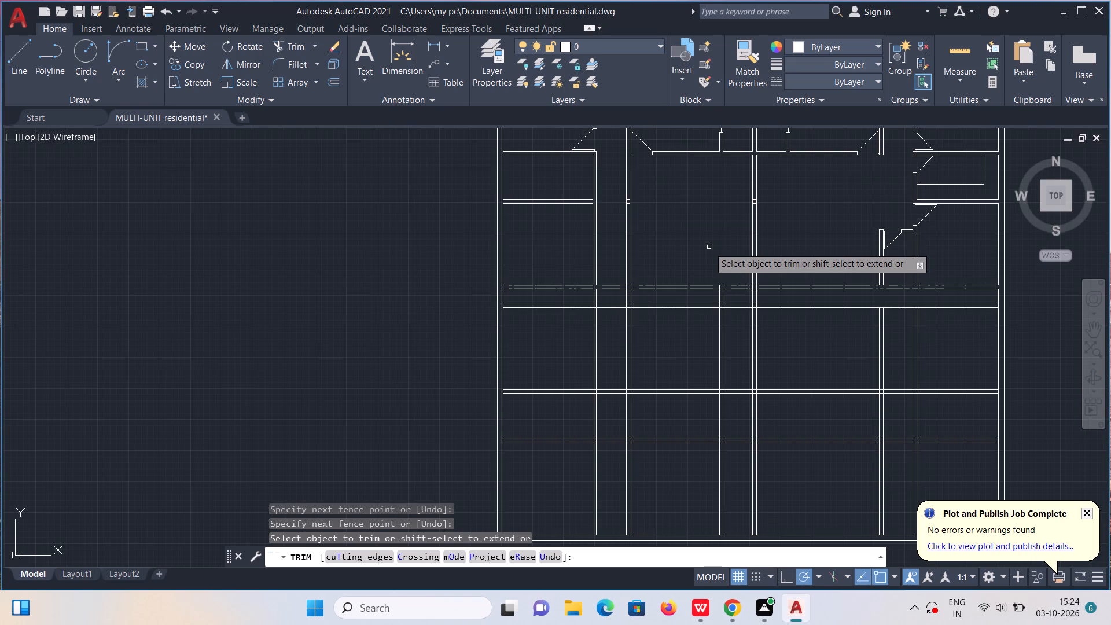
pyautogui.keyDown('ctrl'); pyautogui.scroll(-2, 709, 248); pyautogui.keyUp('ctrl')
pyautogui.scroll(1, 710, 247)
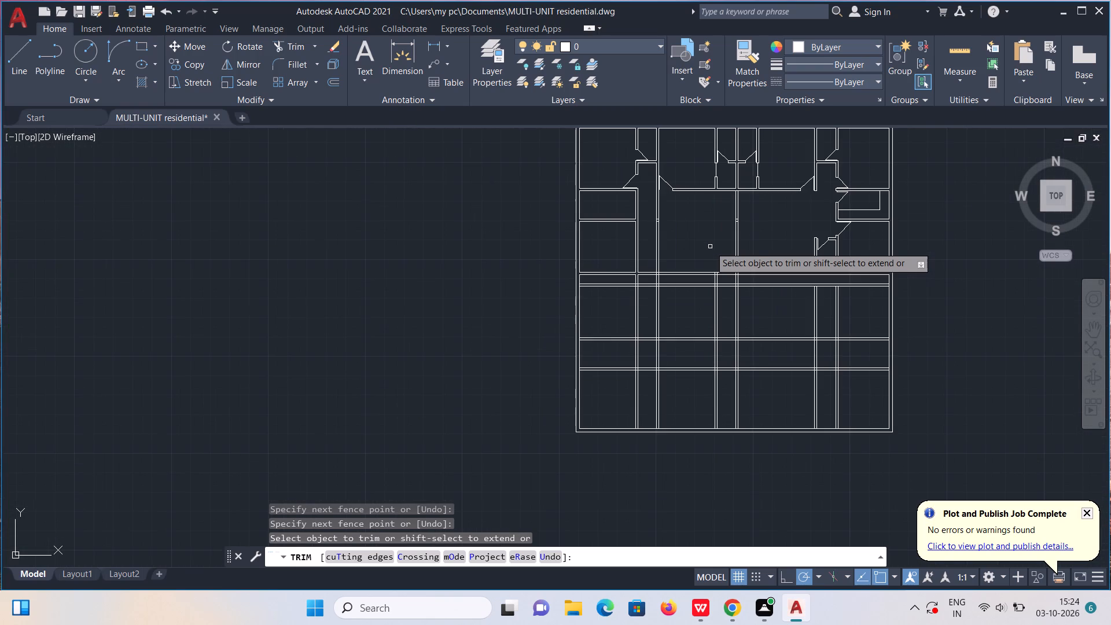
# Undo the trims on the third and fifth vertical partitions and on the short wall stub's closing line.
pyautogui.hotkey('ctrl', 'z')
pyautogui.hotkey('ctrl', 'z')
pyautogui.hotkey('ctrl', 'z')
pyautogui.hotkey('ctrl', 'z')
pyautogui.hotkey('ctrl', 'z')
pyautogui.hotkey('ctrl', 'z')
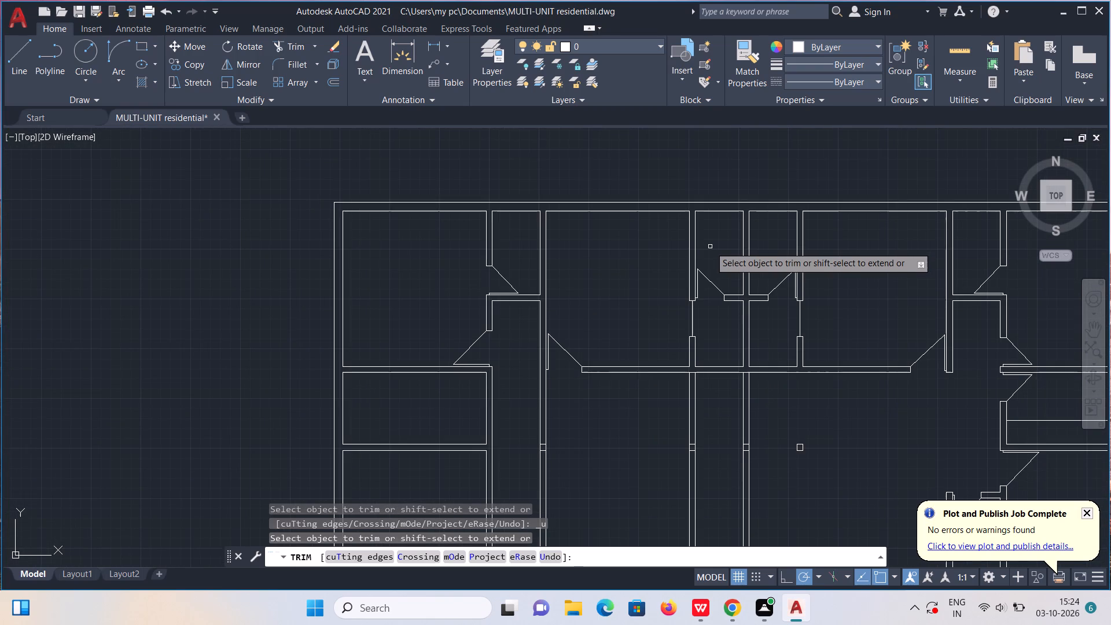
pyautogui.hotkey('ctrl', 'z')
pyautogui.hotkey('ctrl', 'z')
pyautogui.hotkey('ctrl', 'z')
# Trim the closing line between the short wall stub and the seventh vertical partition.
pyautogui.scroll(-4, 710, 247)
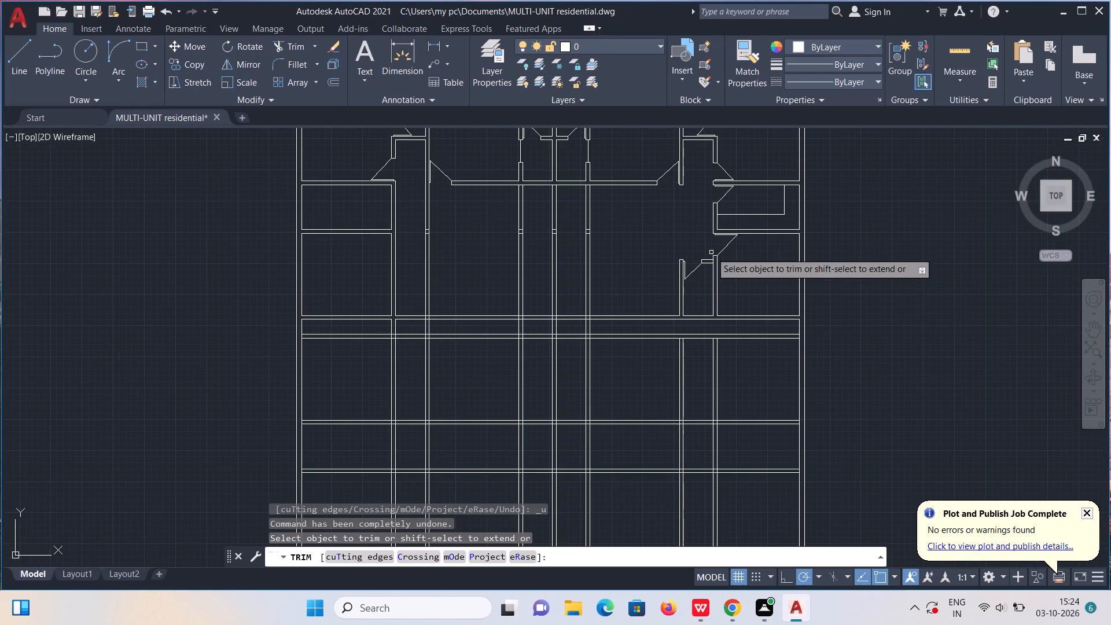
pyautogui.scroll(4, 707, 256)
pyautogui.moveTo(737, 293); pyautogui.dragTo(752, 293)
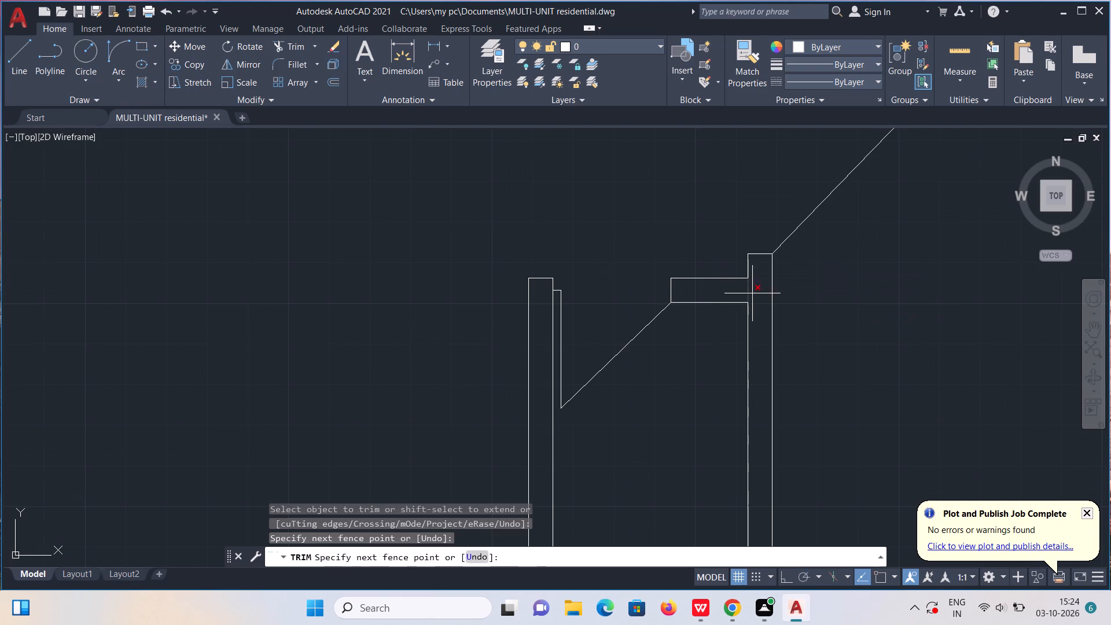
pyautogui.moveTo(752, 293); pyautogui.dragTo(755, 293)
# Trim the fifth vertical partition's lines and leftover crossing pieces between the bedroom-door partition and the corridor's upper wall.
pyautogui.scroll(-3, 755, 293)
pyautogui.moveTo(529, 355); pyautogui.dragTo(555, 355)
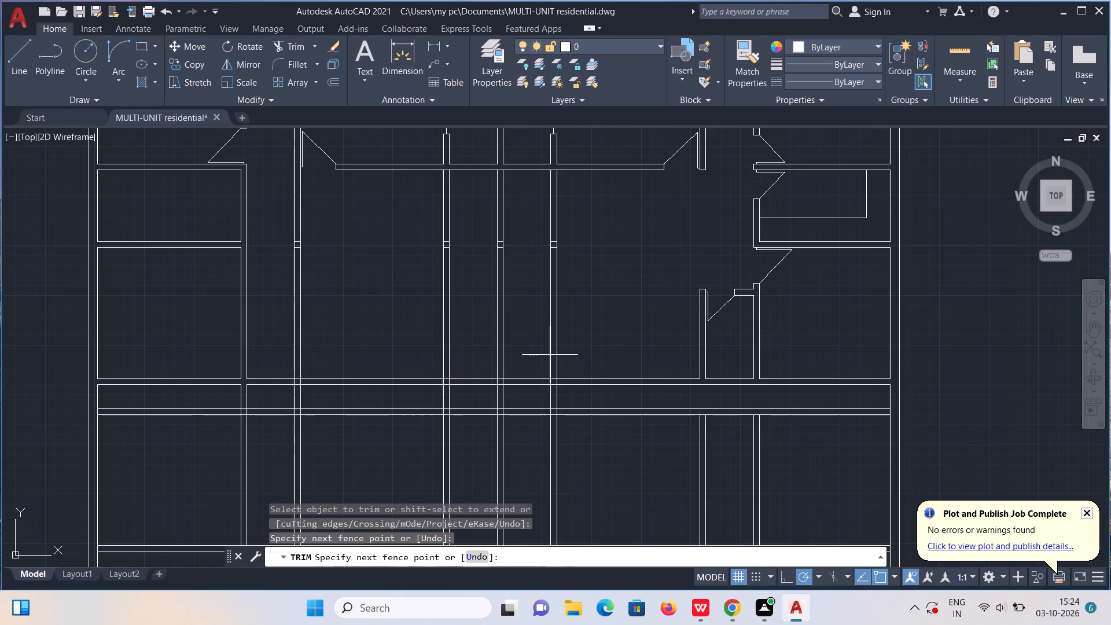
pyautogui.moveTo(555, 355); pyautogui.dragTo(582, 353)
pyautogui.moveTo(547, 202); pyautogui.dragTo(582, 213)
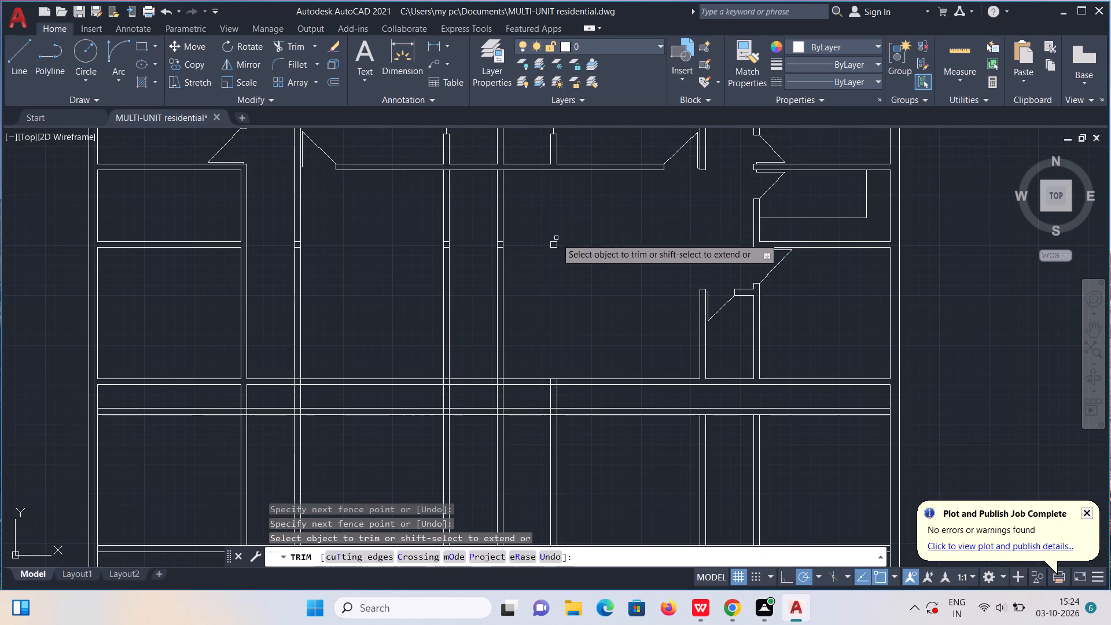
pyautogui.moveTo(555, 241); pyautogui.dragTo(555, 255)
pyautogui.scroll(1, 553, 237)
pyautogui.moveTo(553, 238); pyautogui.dragTo(543, 256)
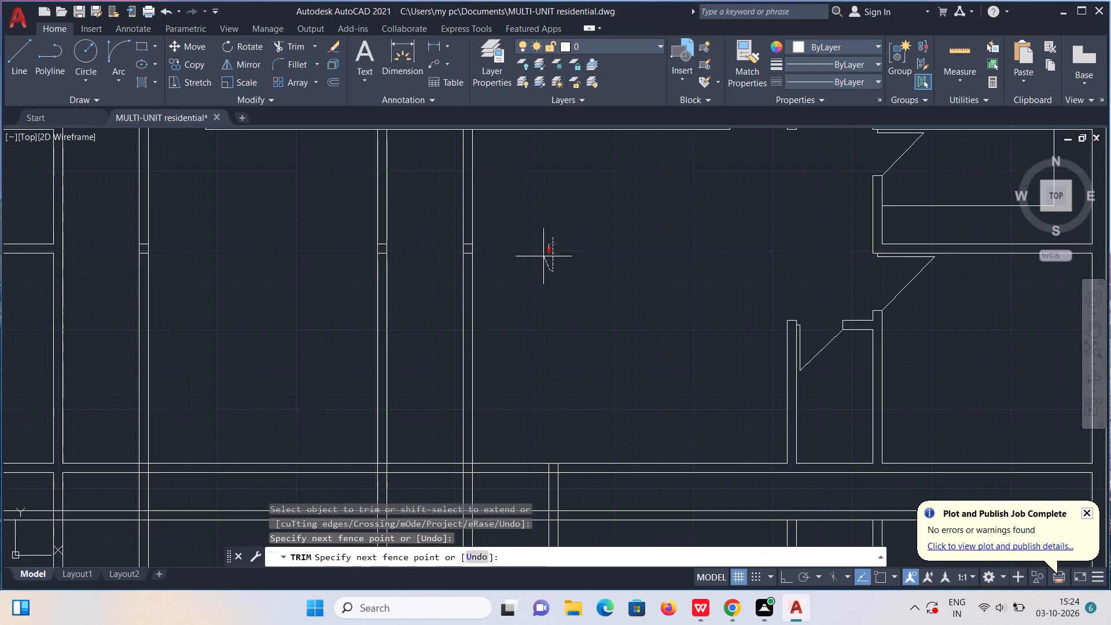
pyautogui.moveTo(543, 256); pyautogui.dragTo(544, 252)
pyautogui.scroll(-4, 545, 253)
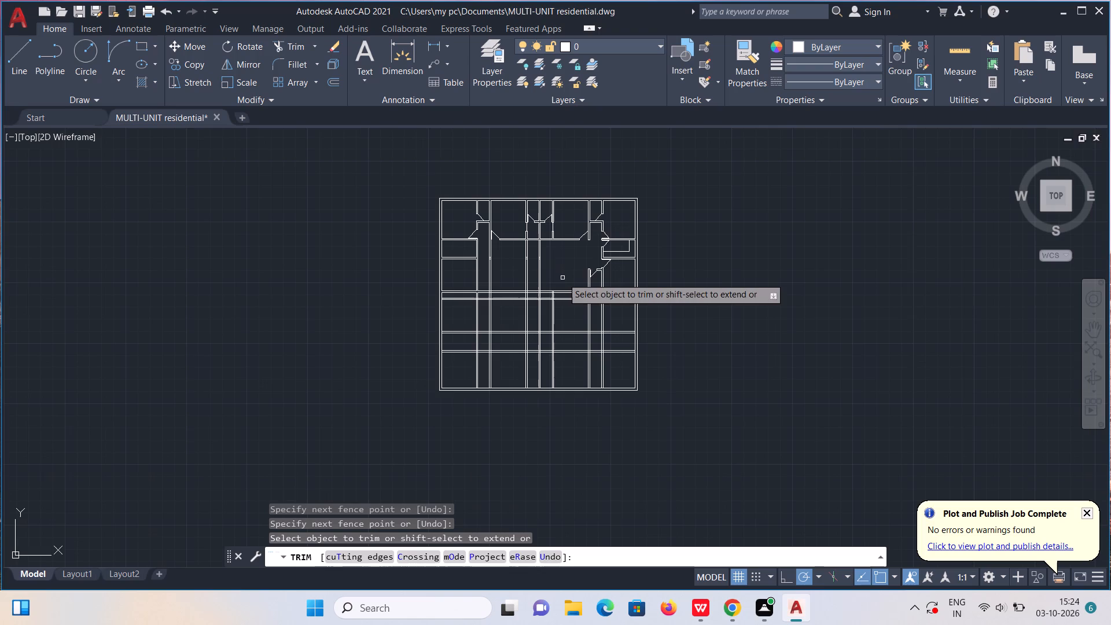
# Trim the third vertical partition's lines and leftover crossing pieces between the bedroom-door partition and the corridor's upper wall.
pyautogui.moveTo(515, 274); pyautogui.dragTo(529, 283)
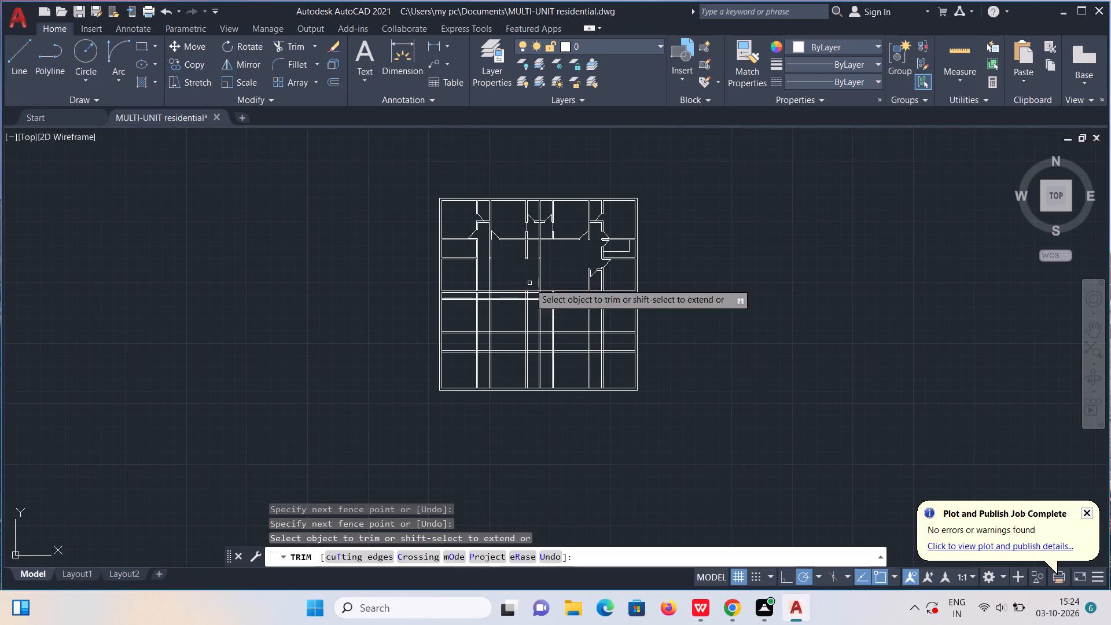
pyautogui.scroll(3, 512, 242)
pyautogui.moveTo(527, 343); pyautogui.dragTo(527, 359, button='middle')
pyautogui.scroll(3, 542, 304)
pyautogui.moveTo(565, 290); pyautogui.dragTo(694, 298)
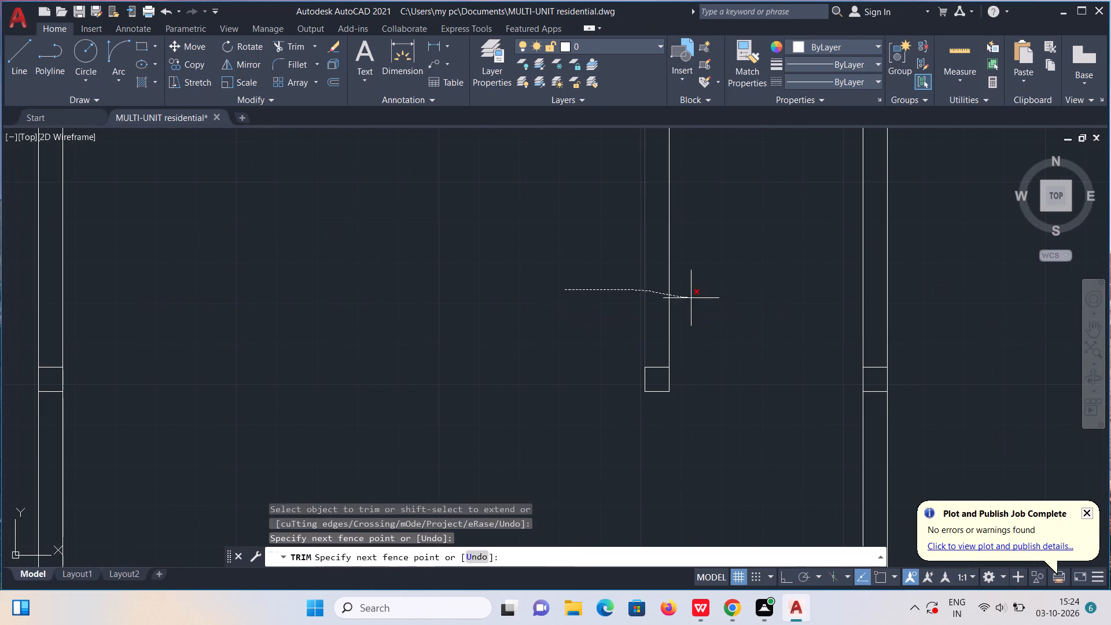
pyautogui.moveTo(694, 298); pyautogui.dragTo(696, 298)
pyautogui.moveTo(667, 336); pyautogui.dragTo(661, 394)
pyautogui.moveTo(632, 376); pyautogui.dragTo(709, 377)
pyautogui.scroll(-2, 703, 367)
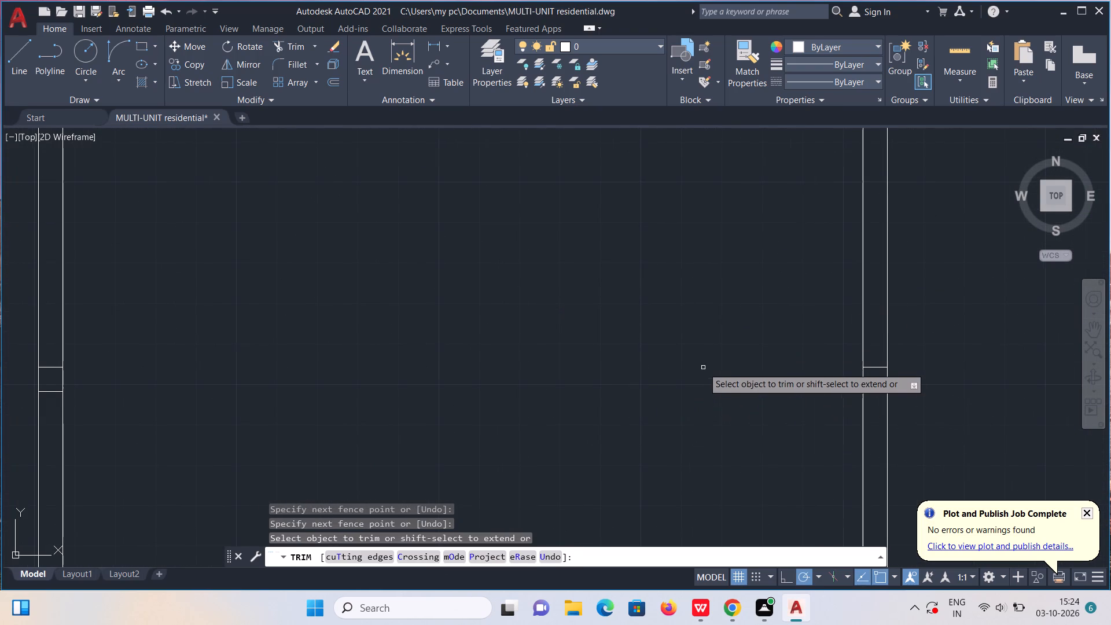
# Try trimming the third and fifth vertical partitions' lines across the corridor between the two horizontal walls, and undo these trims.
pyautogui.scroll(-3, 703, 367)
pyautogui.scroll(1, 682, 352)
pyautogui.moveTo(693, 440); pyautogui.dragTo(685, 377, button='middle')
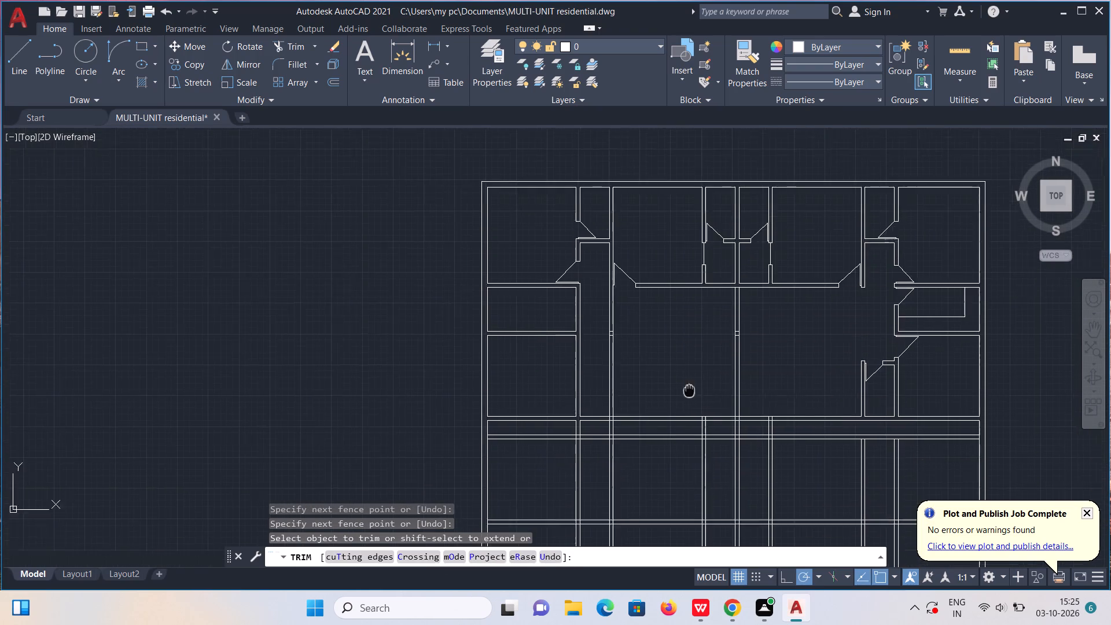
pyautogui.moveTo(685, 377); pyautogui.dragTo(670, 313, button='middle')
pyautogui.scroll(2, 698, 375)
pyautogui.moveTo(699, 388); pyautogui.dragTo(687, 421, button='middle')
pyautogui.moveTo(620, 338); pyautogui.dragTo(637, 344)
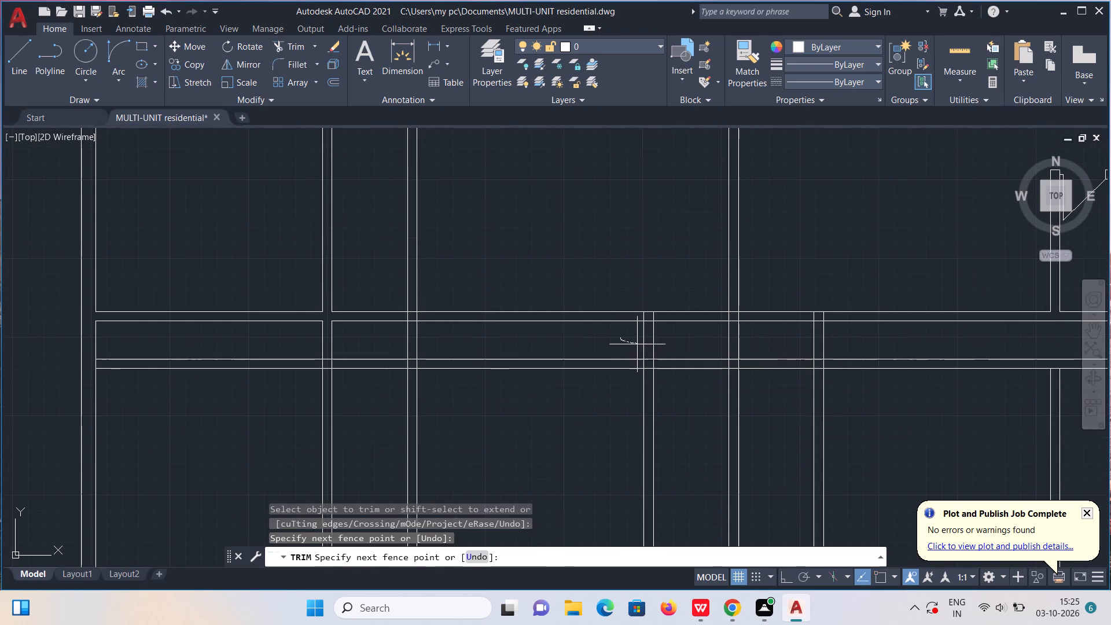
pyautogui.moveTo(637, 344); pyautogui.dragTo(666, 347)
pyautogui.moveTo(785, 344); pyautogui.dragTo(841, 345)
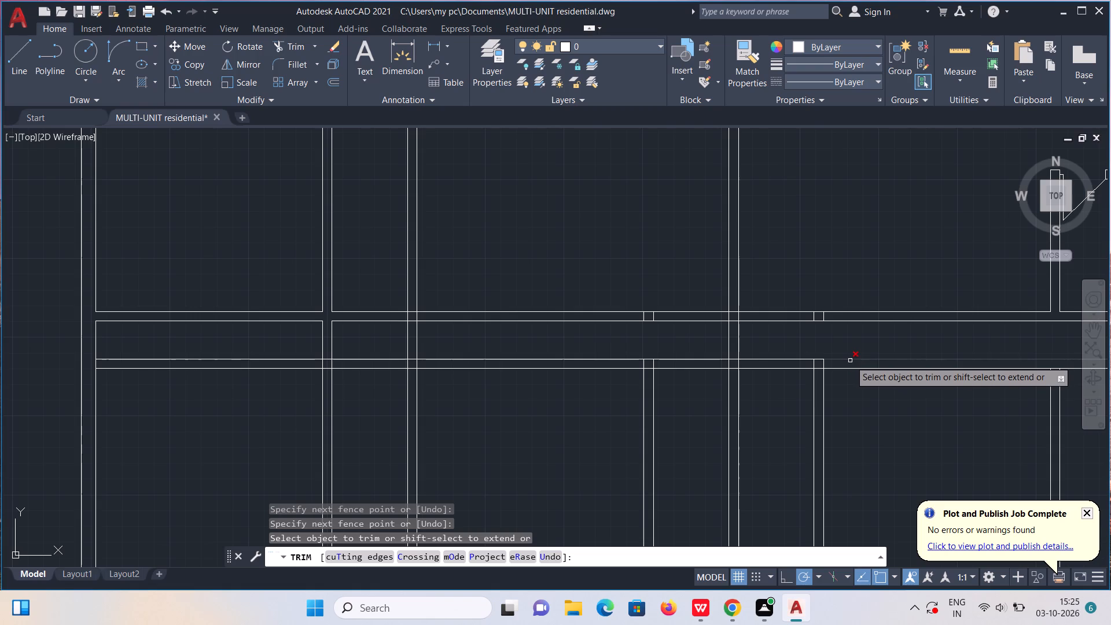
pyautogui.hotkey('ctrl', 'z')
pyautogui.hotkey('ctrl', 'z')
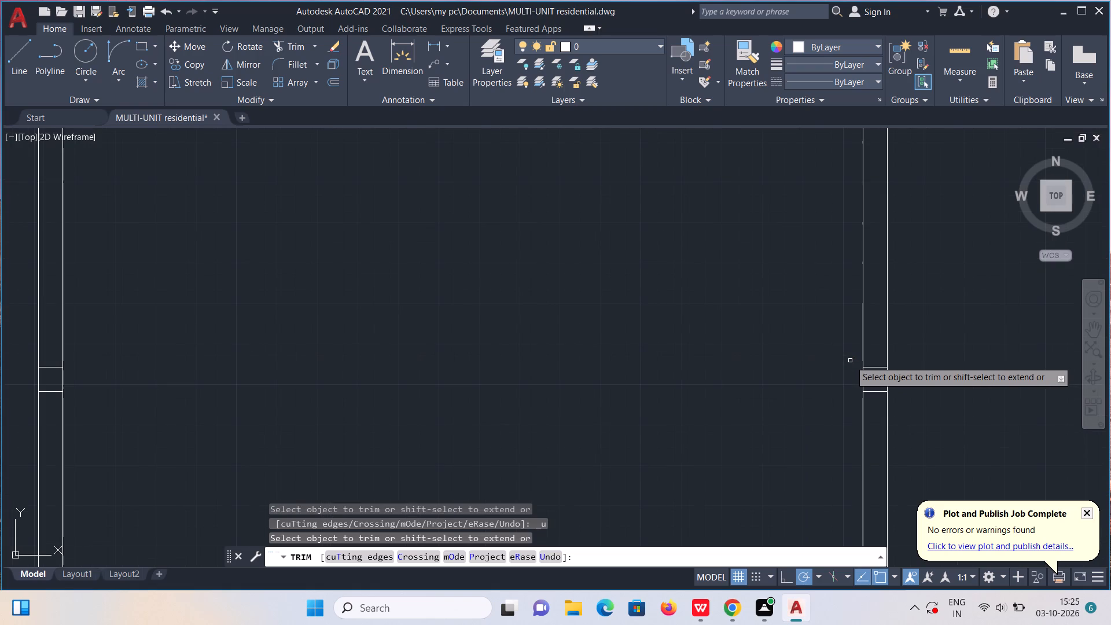
# Trim the short crossing lines inside the fourth vertical partition, midway between the bedroom-door partition and the corridor.
pyautogui.scroll(-2, 580, 356)
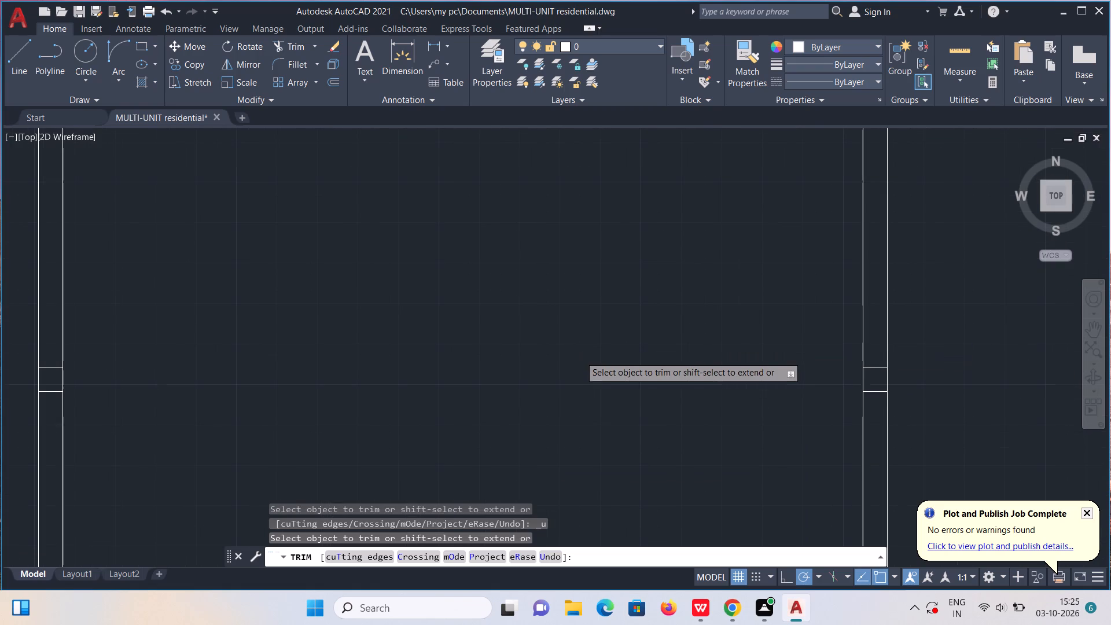
pyautogui.scroll(-1, 580, 357)
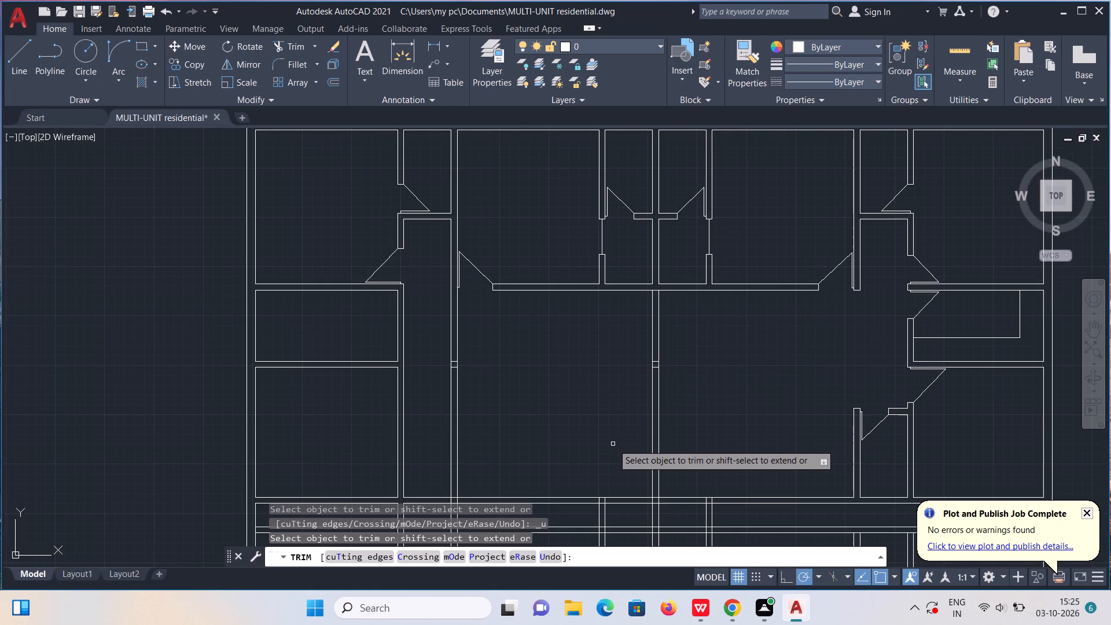
pyautogui.scroll(4, 636, 378)
pyautogui.moveTo(764, 250); pyautogui.dragTo(772, 326)
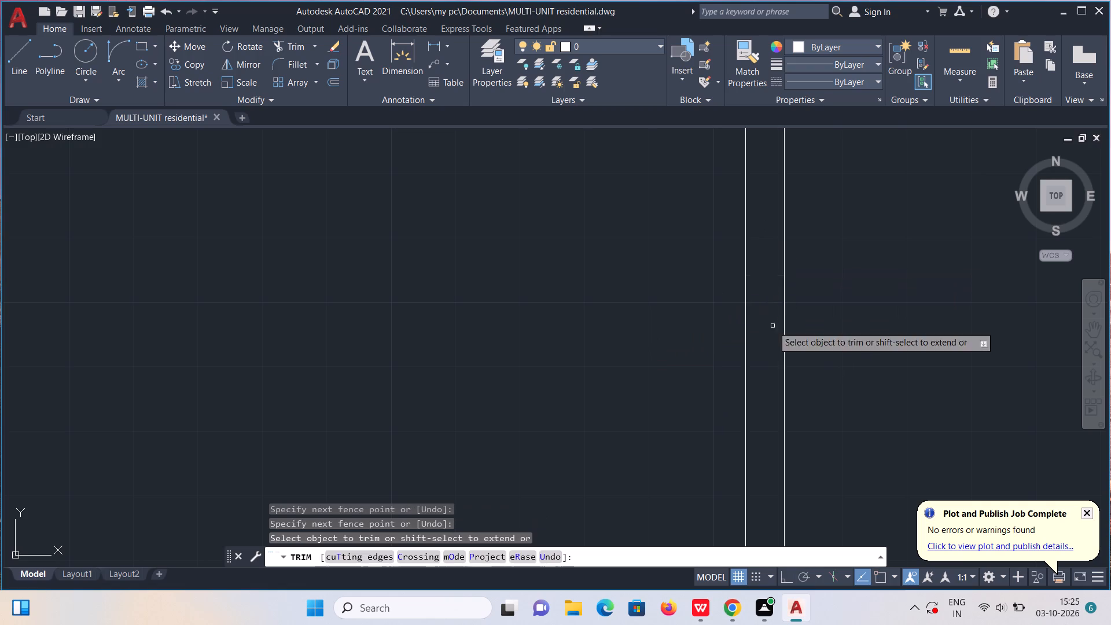
# Trim both corridor walls between the third and fifth vertical partitions, plus the fourth partition's lines across the corridor and its upper crossing line.
pyautogui.scroll(-3, 765, 336)
pyautogui.moveTo(656, 476); pyautogui.dragTo(658, 248, button='middle')
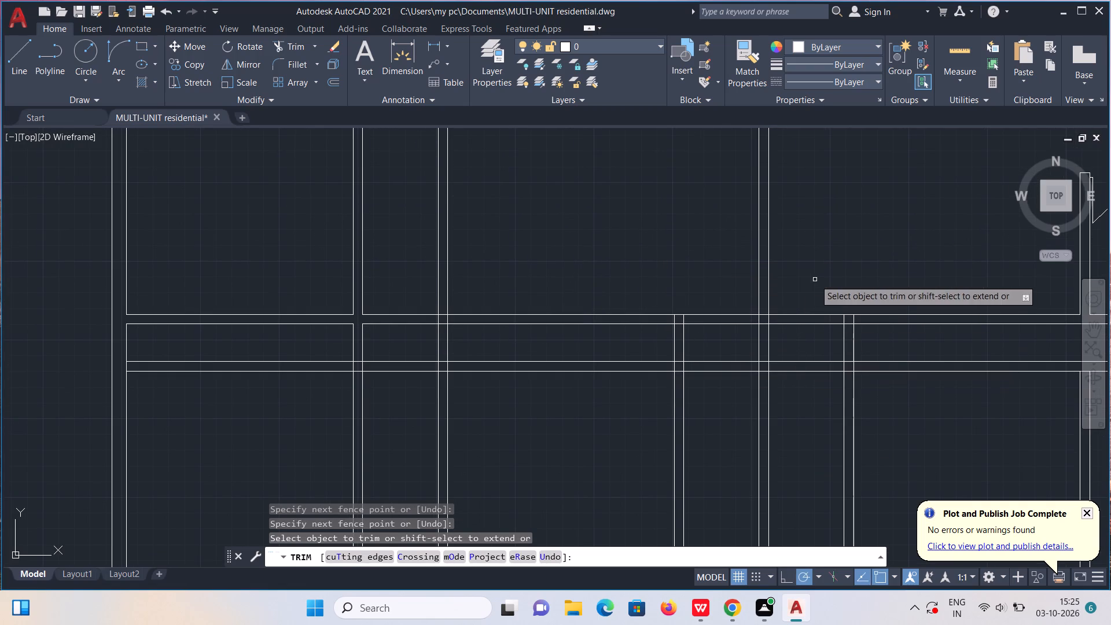
pyautogui.moveTo(796, 289); pyautogui.dragTo(793, 385)
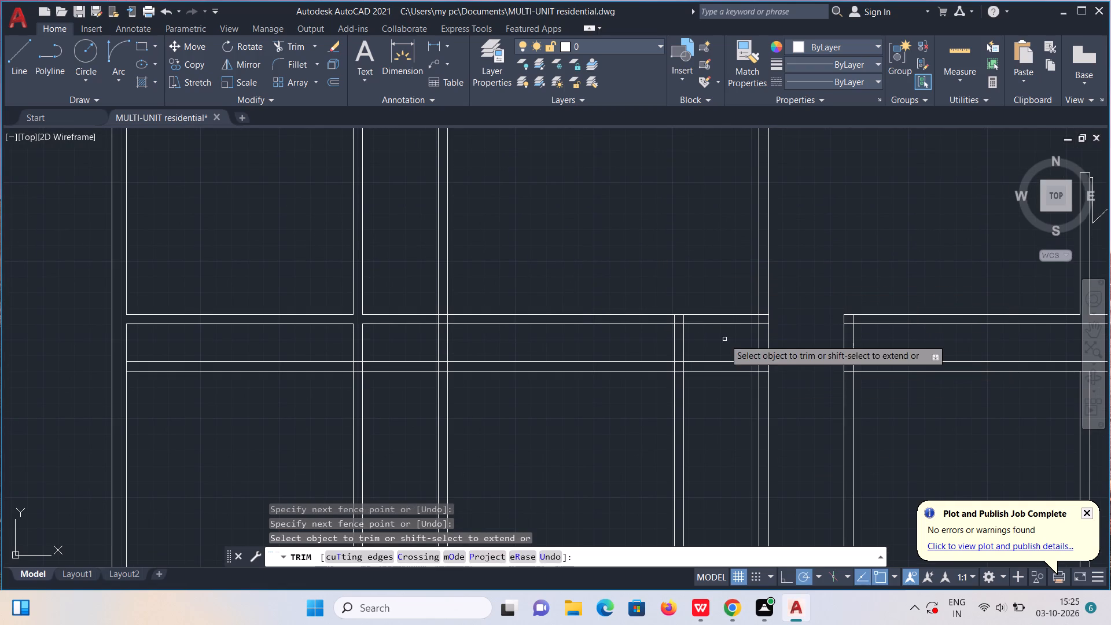
pyautogui.moveTo(731, 344); pyautogui.dragTo(776, 344)
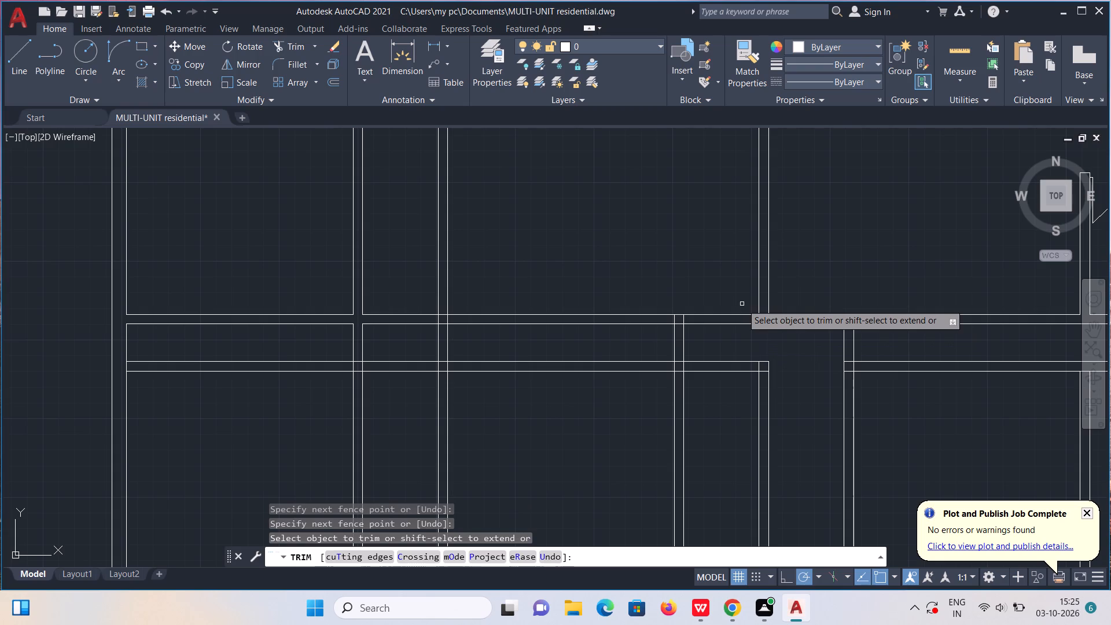
pyautogui.moveTo(742, 304); pyautogui.dragTo(740, 387)
pyautogui.scroll(2, 741, 341)
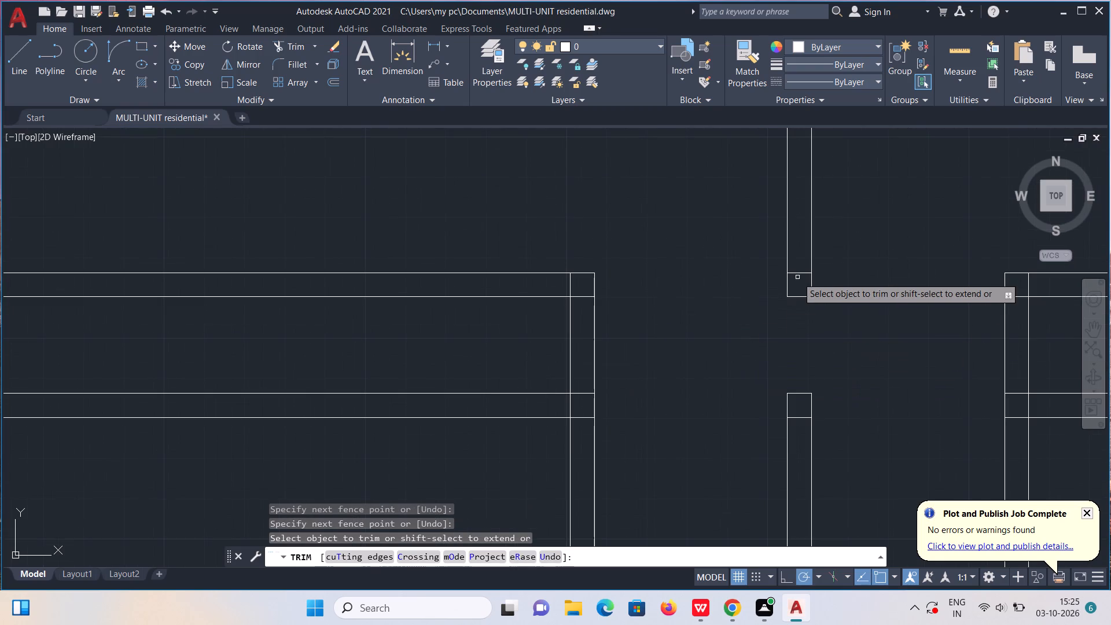
pyautogui.moveTo(799, 267); pyautogui.dragTo(800, 282)
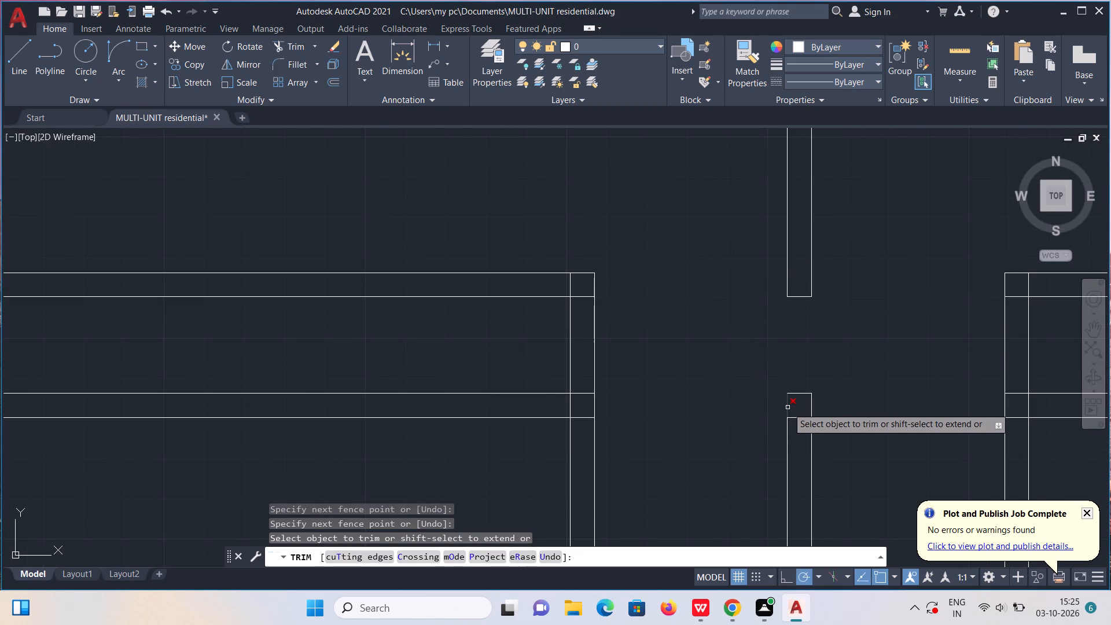
# Trim the fourth vertical partition's lines and leftover end pieces between the corridor and the next horizontal partition below.
pyautogui.scroll(-3, 745, 450)
pyautogui.moveTo(738, 455); pyautogui.dragTo(782, 141, button='middle')
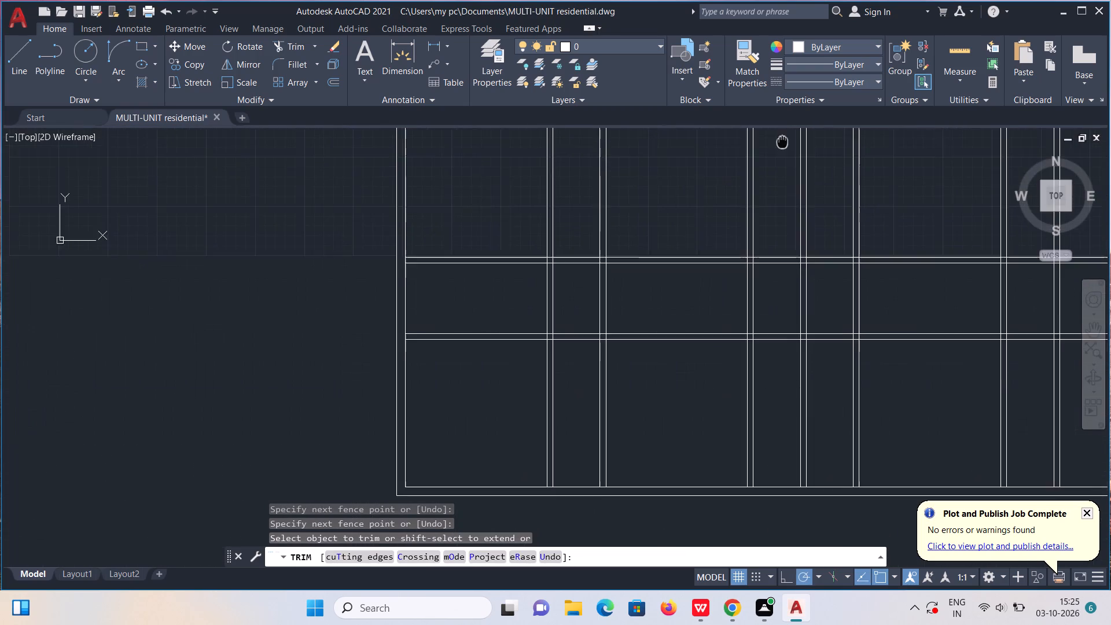
pyautogui.moveTo(782, 141); pyautogui.dragTo(768, 193, button='middle')
pyautogui.moveTo(769, 260); pyautogui.dragTo(815, 269)
pyautogui.scroll(2, 770, 175)
pyautogui.moveTo(770, 226); pyautogui.dragTo(748, 360, button='middle')
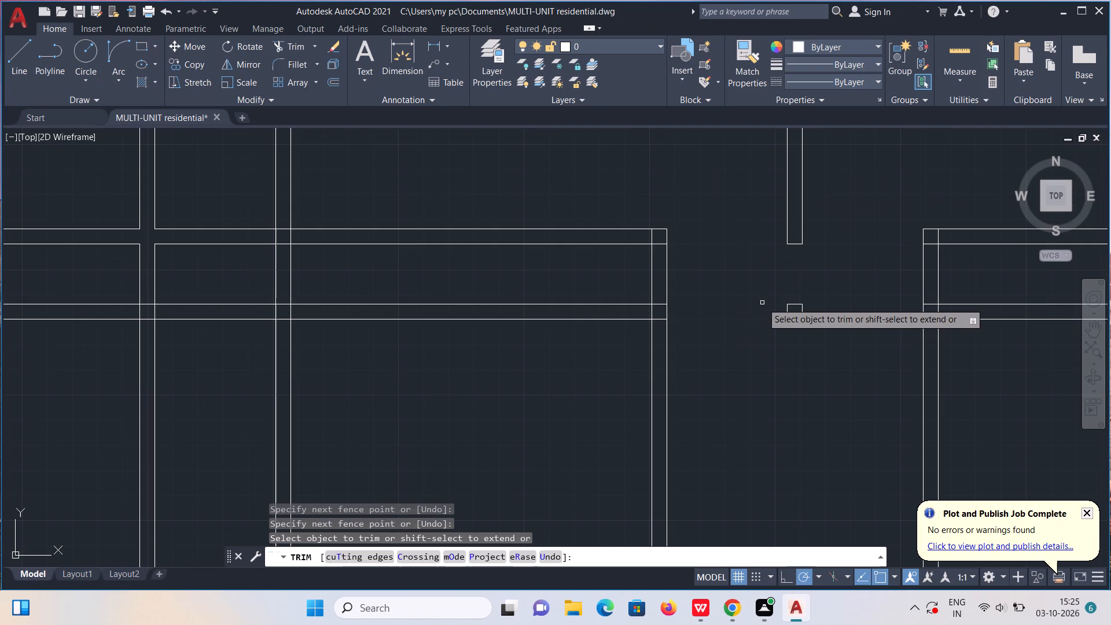
pyautogui.moveTo(771, 310); pyautogui.dragTo(810, 314)
pyautogui.moveTo(803, 293); pyautogui.dragTo(795, 326)
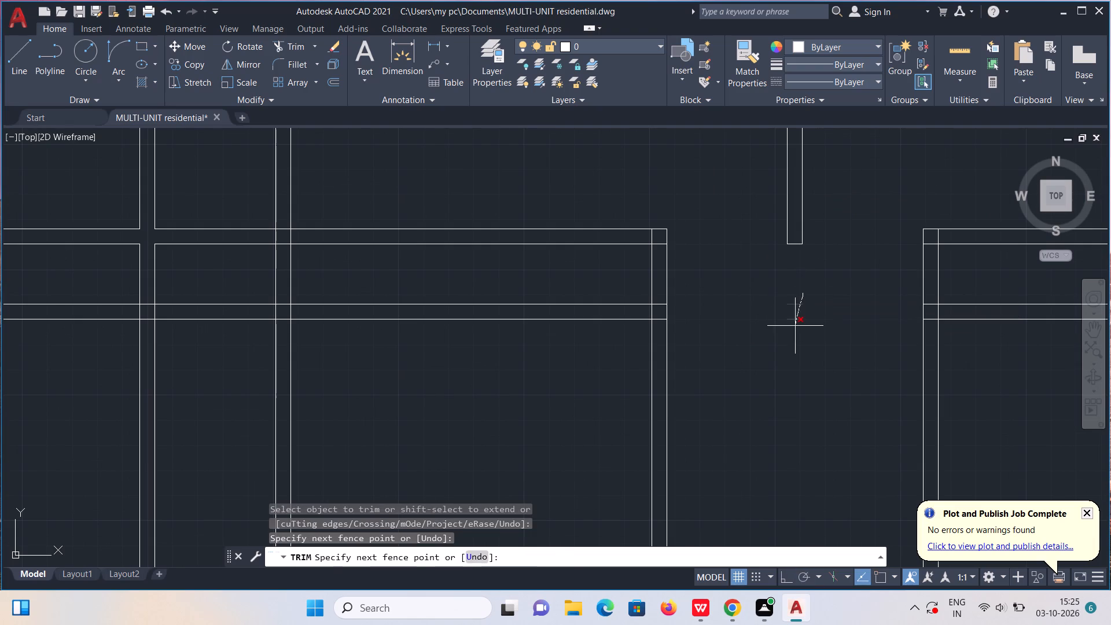
pyautogui.moveTo(795, 326); pyautogui.dragTo(794, 326)
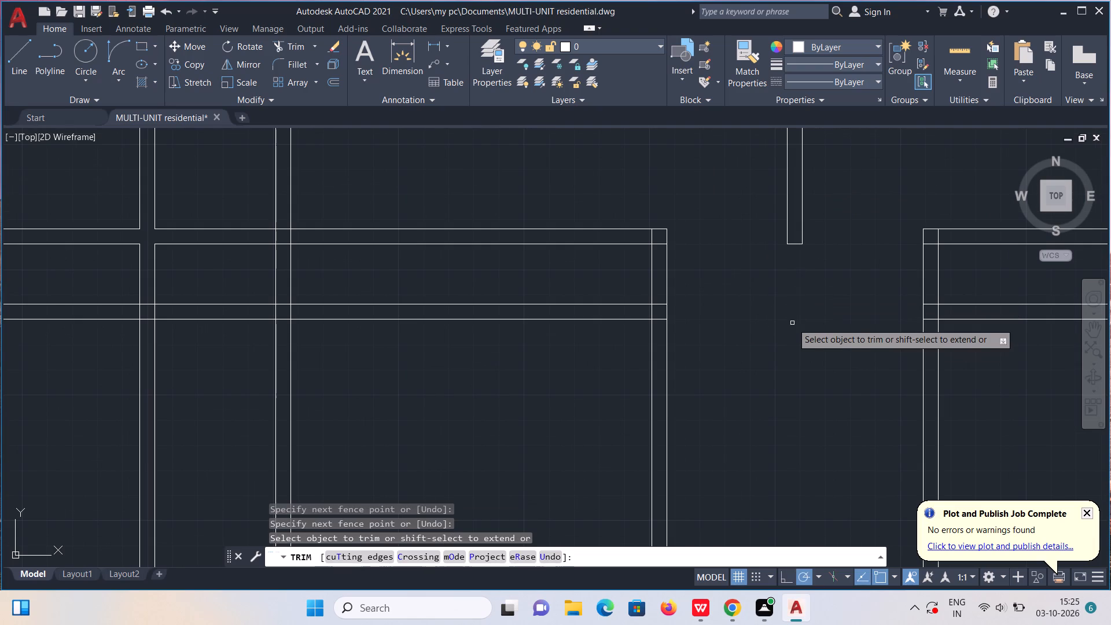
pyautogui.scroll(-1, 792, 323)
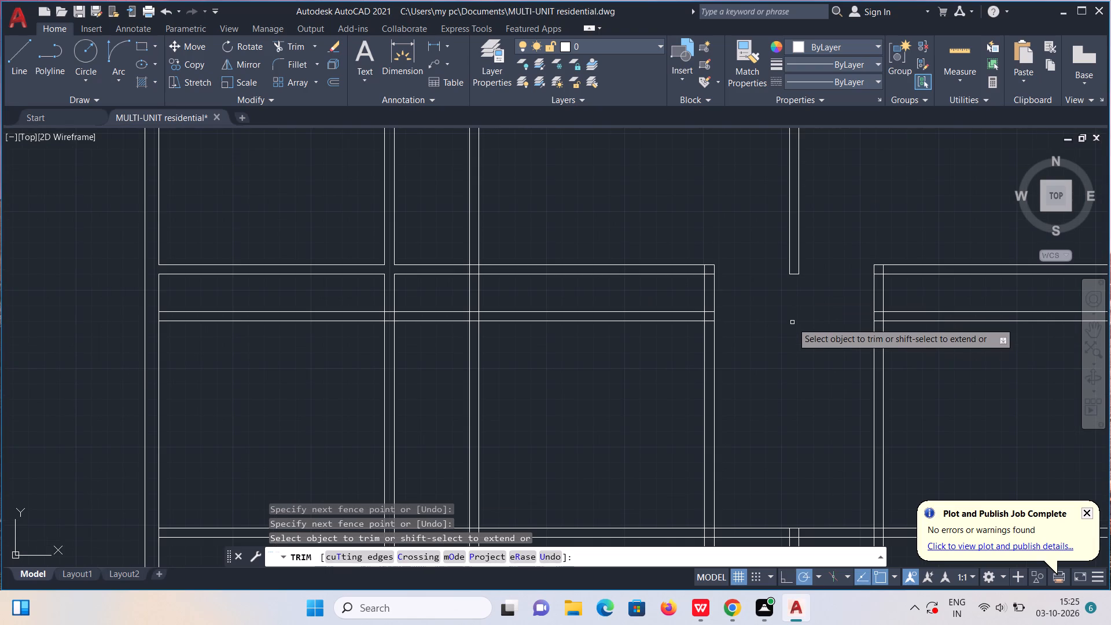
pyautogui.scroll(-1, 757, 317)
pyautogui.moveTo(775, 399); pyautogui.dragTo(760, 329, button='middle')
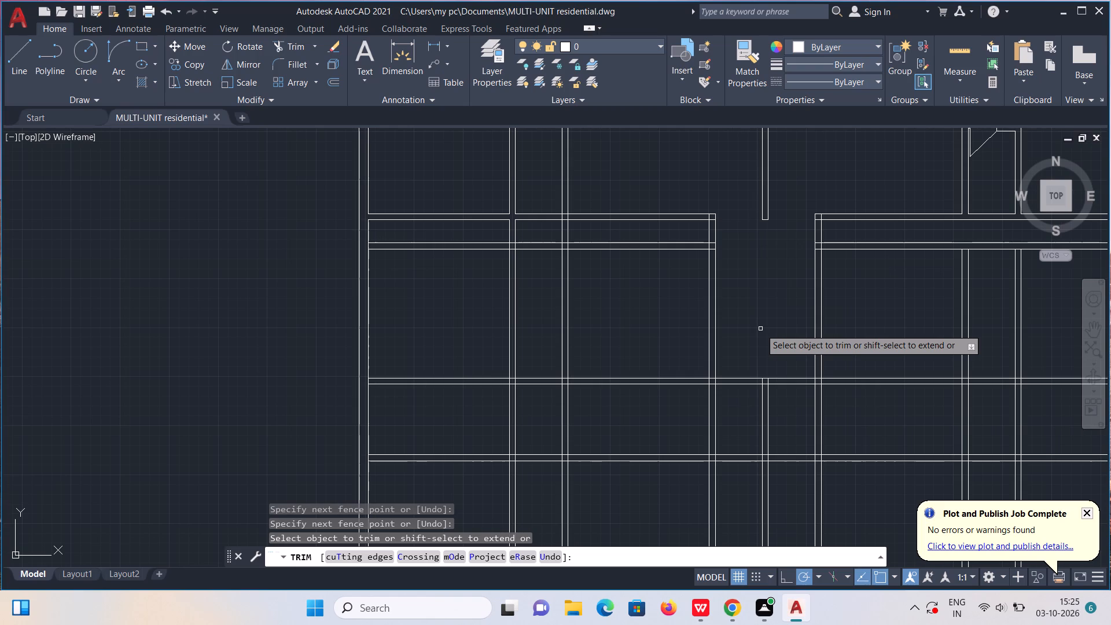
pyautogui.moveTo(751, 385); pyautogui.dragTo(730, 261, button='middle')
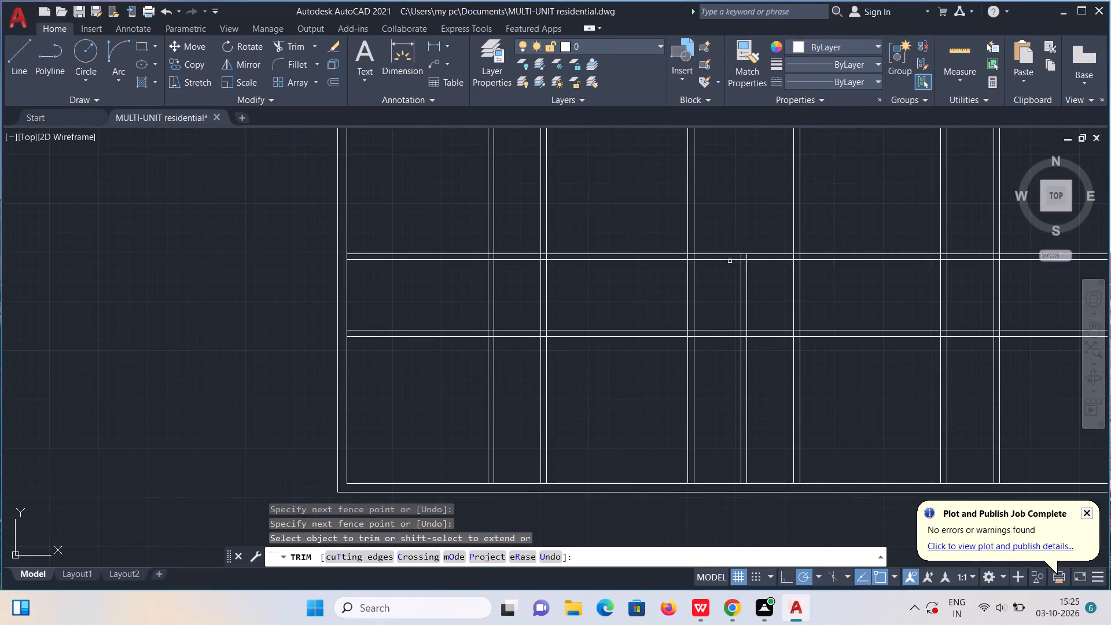
# Trim the two lowest horizontal partitions between the third and fifth vertical partitions, plus the fourth partition's lines down to the exterior wall.
pyautogui.moveTo(726, 237); pyautogui.dragTo(726, 373)
pyautogui.moveTo(764, 234); pyautogui.dragTo(759, 395)
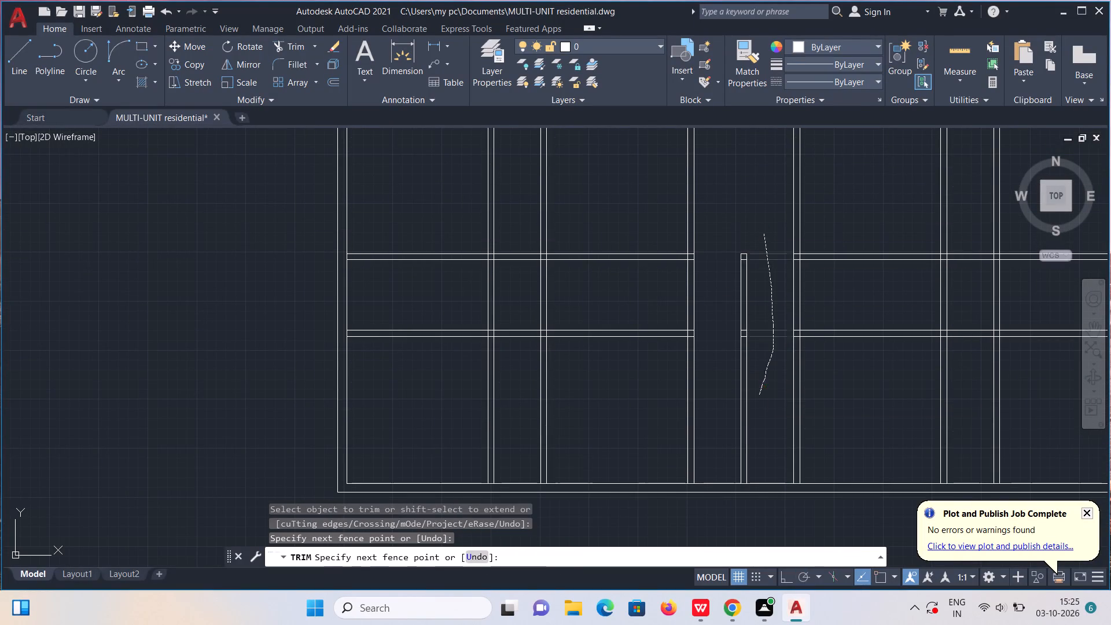
pyautogui.moveTo(761, 304); pyautogui.dragTo(758, 355)
# Trim away the two small leftover squares where the fourth vertical partition crossed the two lowest horizontal partitions.
pyautogui.scroll(2, 744, 282)
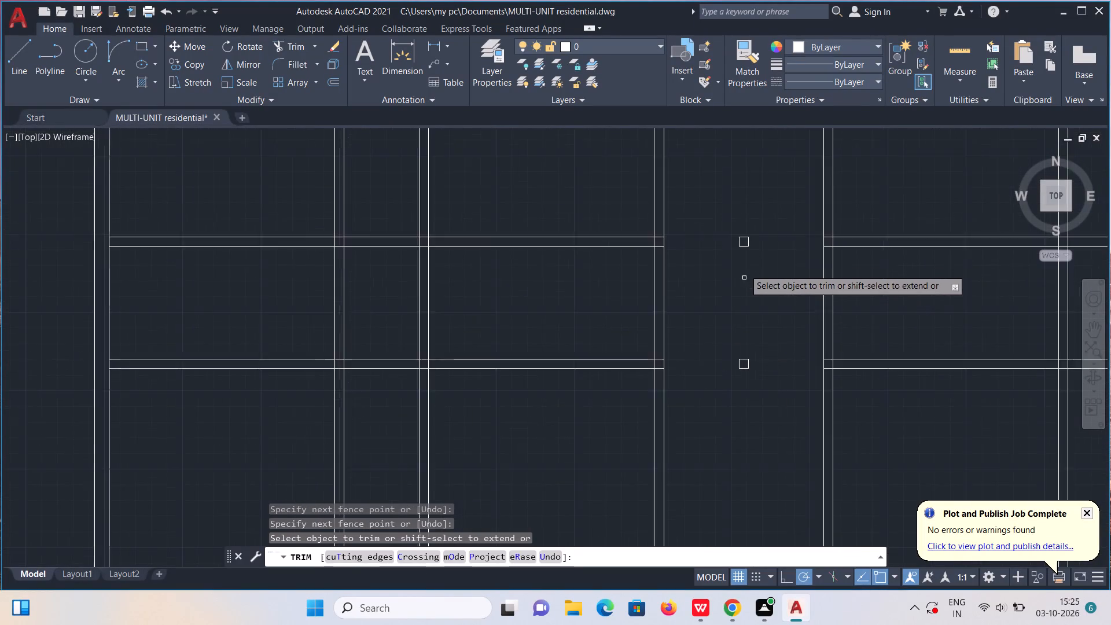
pyautogui.moveTo(740, 221); pyautogui.dragTo(740, 256)
pyautogui.moveTo(726, 229); pyautogui.dragTo(756, 235)
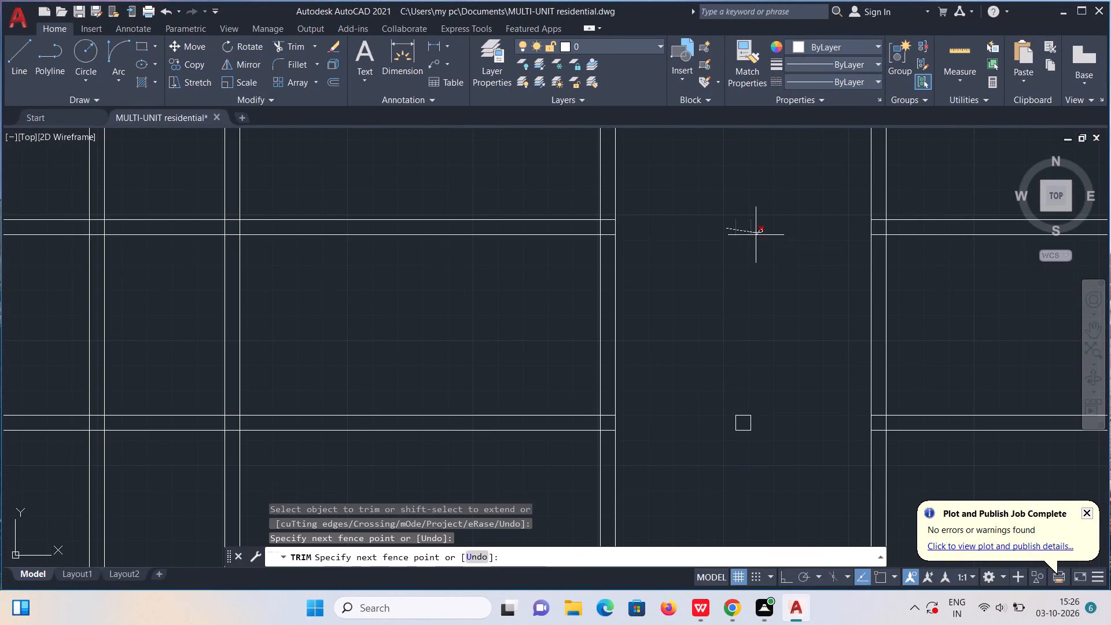
pyautogui.moveTo(756, 235); pyautogui.dragTo(750, 225)
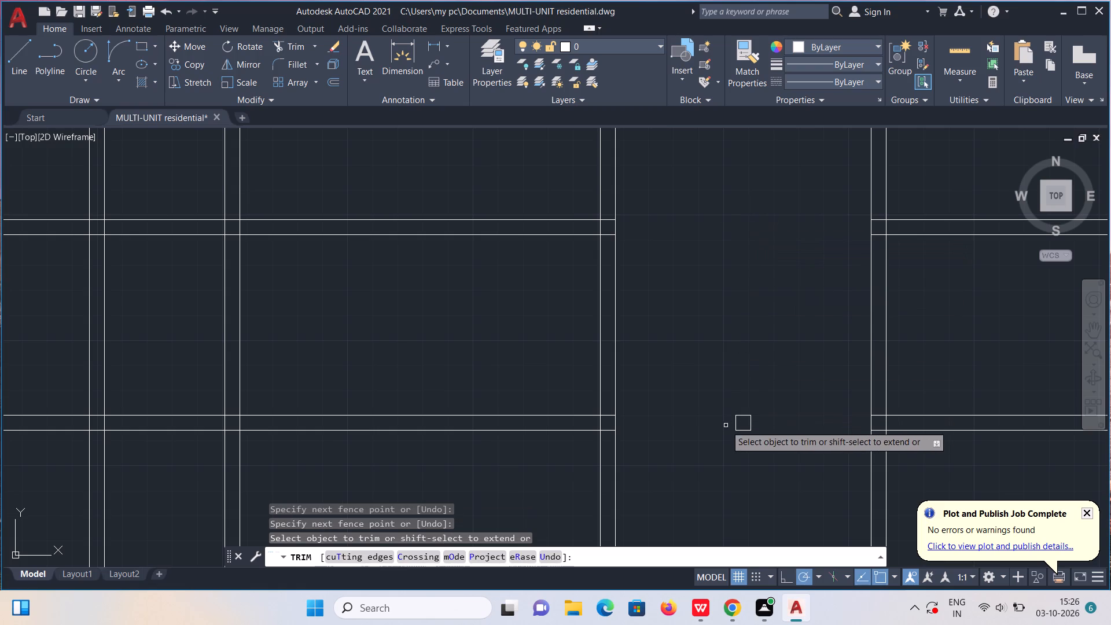
pyautogui.moveTo(735, 422); pyautogui.dragTo(760, 420)
pyautogui.moveTo(760, 418); pyautogui.dragTo(735, 421)
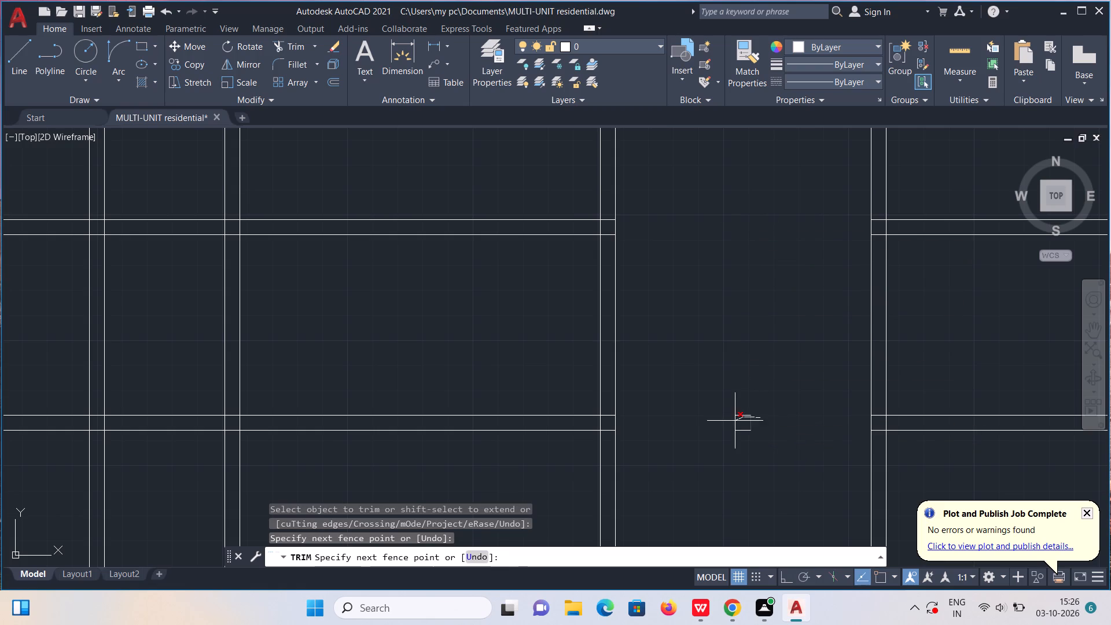
pyautogui.moveTo(735, 421); pyautogui.dragTo(739, 438)
# Draw a short line across the second vertical partition, level with the lower face of the bedroom-door wall.
pyautogui.scroll(-2, 755, 429)
pyautogui.moveTo(740, 369); pyautogui.dragTo(759, 501, button='middle')
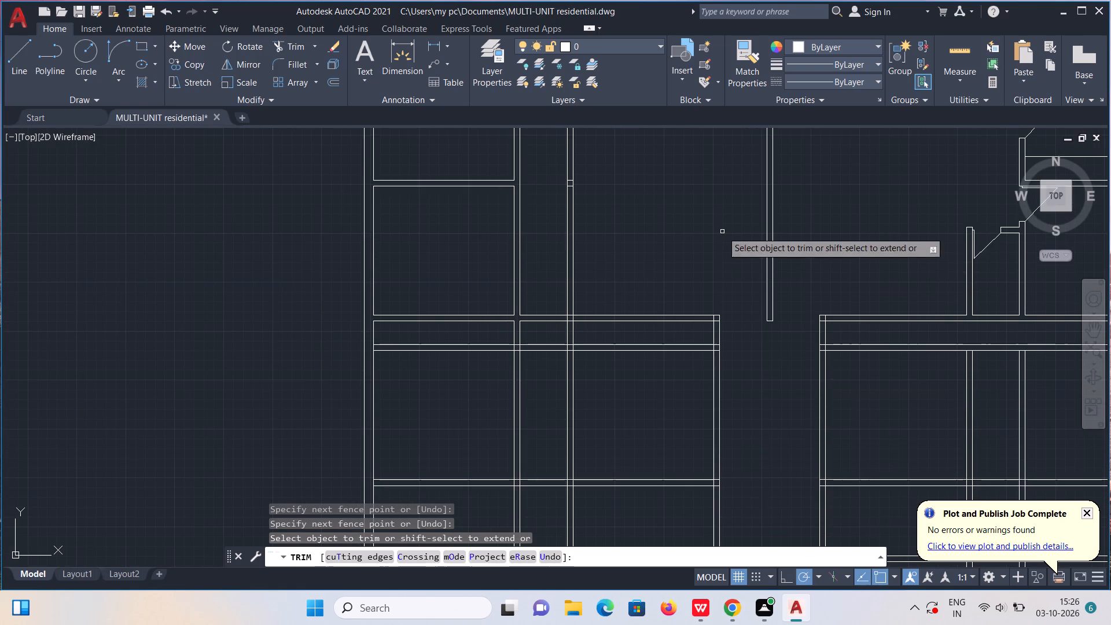
pyautogui.scroll(-1, 708, 343)
pyautogui.moveTo(669, 253); pyautogui.dragTo(674, 401, button='middle')
pyautogui.scroll(1, 674, 401)
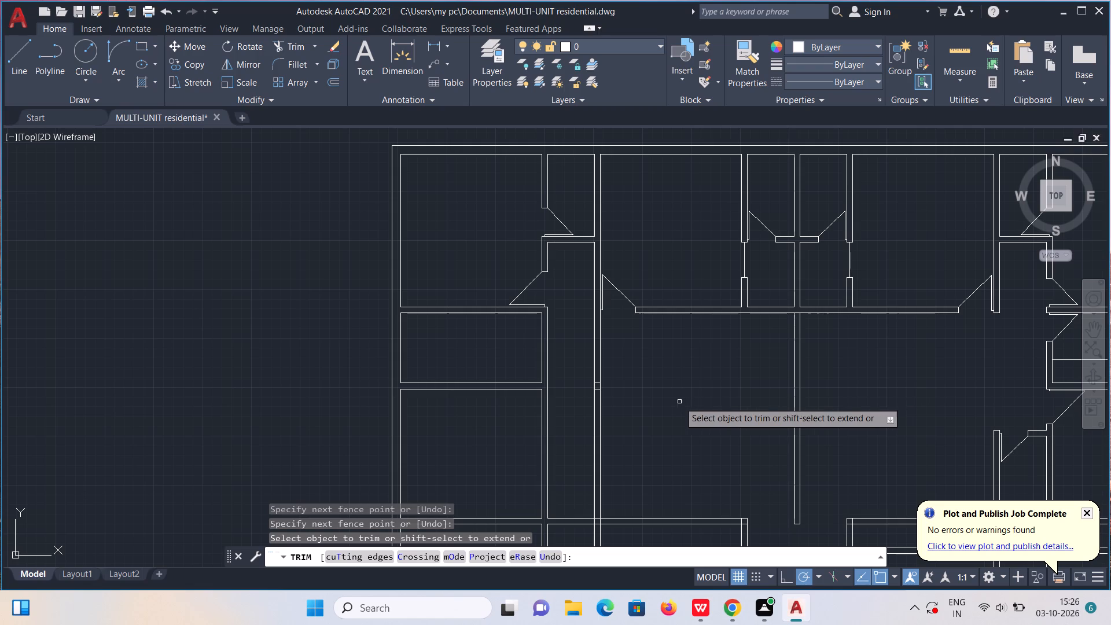
pyautogui.scroll(1, 600, 332)
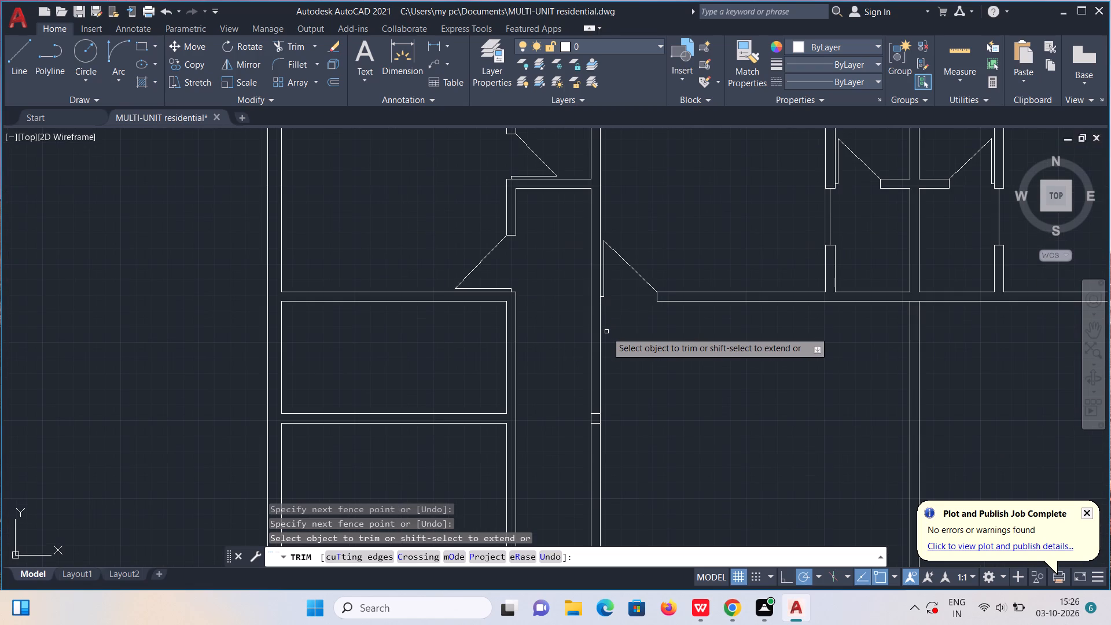
pyautogui.press('Escape')
pyautogui.press('l')
pyautogui.press('Return')
pyautogui.scroll(3, 606, 325)
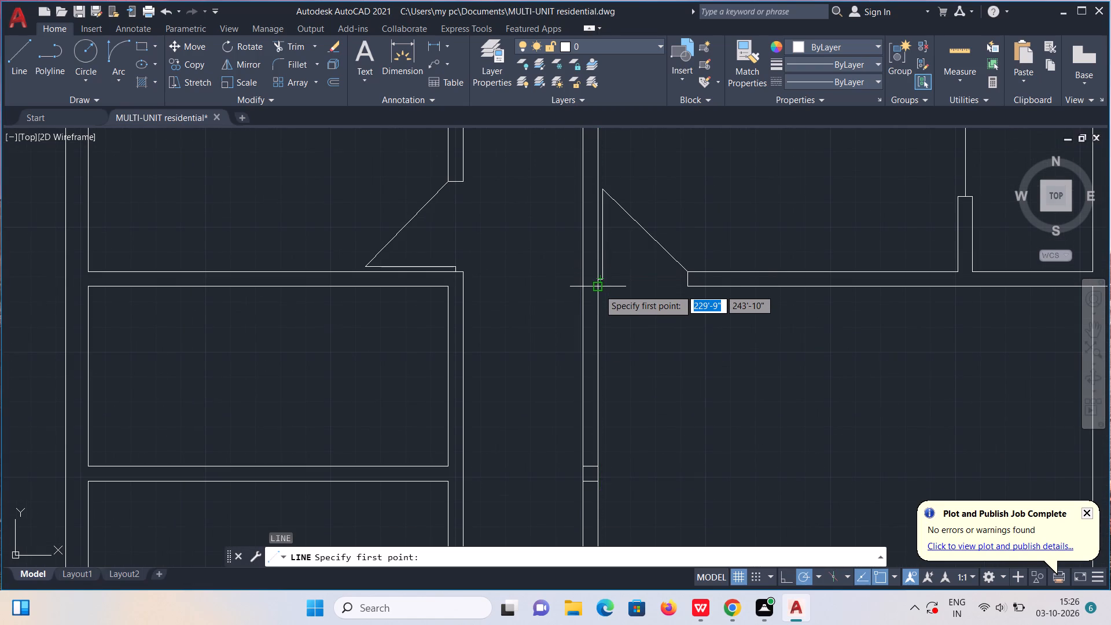
pyautogui.scroll(1, 599, 289)
pyautogui.click(599, 289)
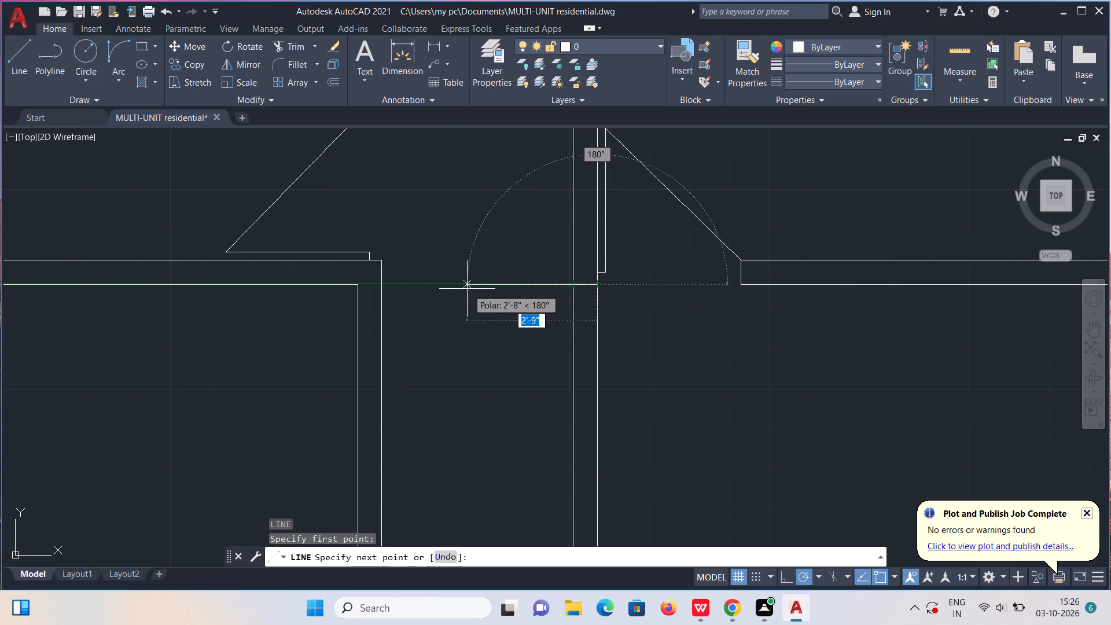
pyautogui.click(571, 288)
pyautogui.press('Escape')
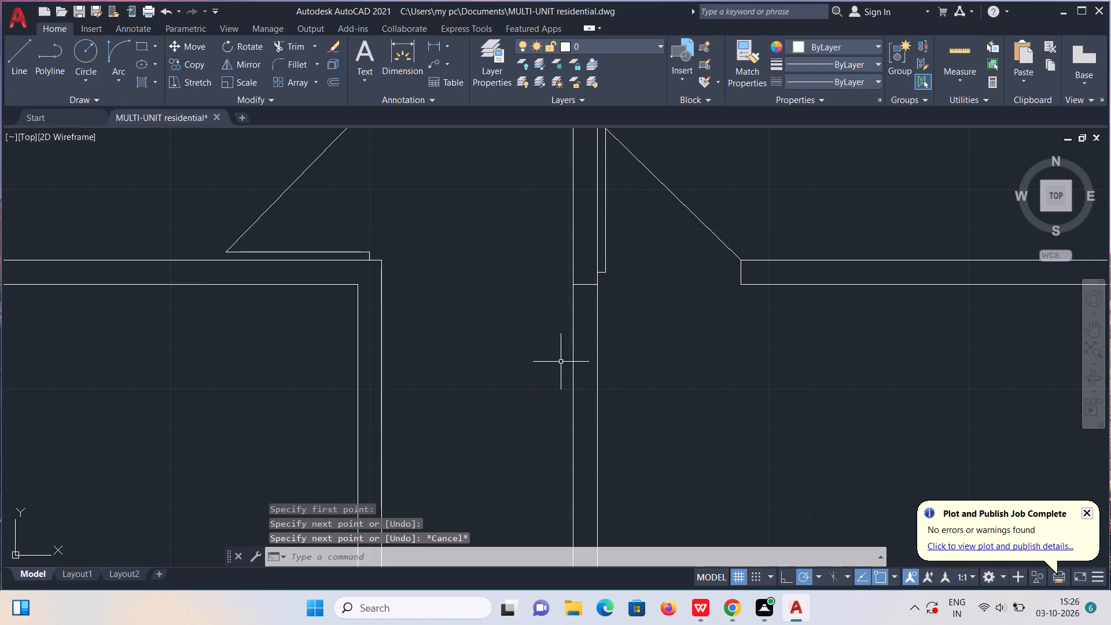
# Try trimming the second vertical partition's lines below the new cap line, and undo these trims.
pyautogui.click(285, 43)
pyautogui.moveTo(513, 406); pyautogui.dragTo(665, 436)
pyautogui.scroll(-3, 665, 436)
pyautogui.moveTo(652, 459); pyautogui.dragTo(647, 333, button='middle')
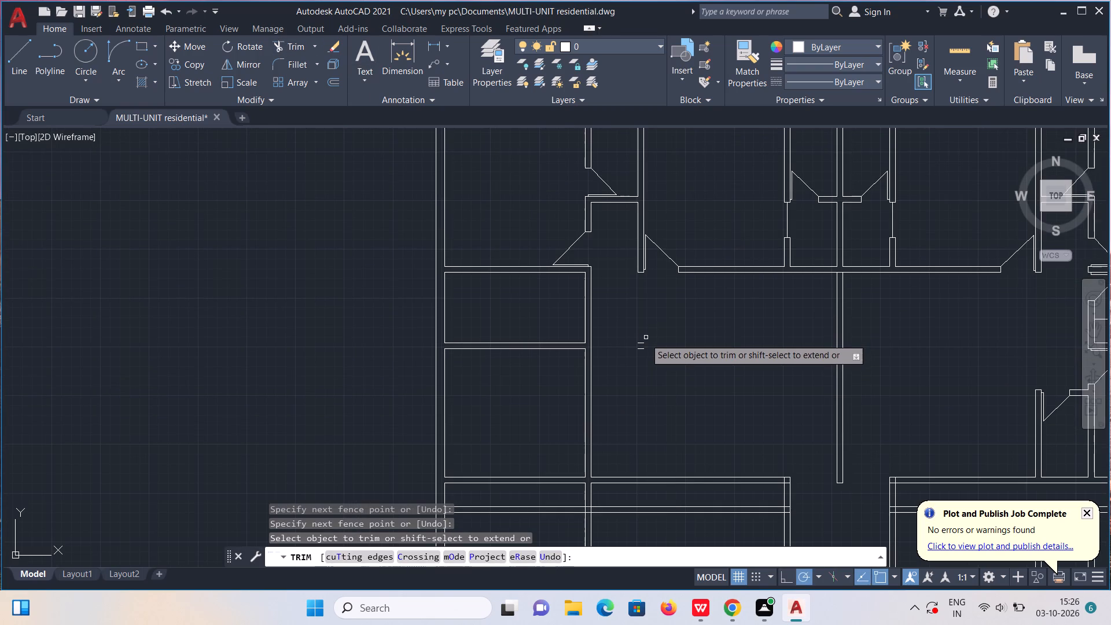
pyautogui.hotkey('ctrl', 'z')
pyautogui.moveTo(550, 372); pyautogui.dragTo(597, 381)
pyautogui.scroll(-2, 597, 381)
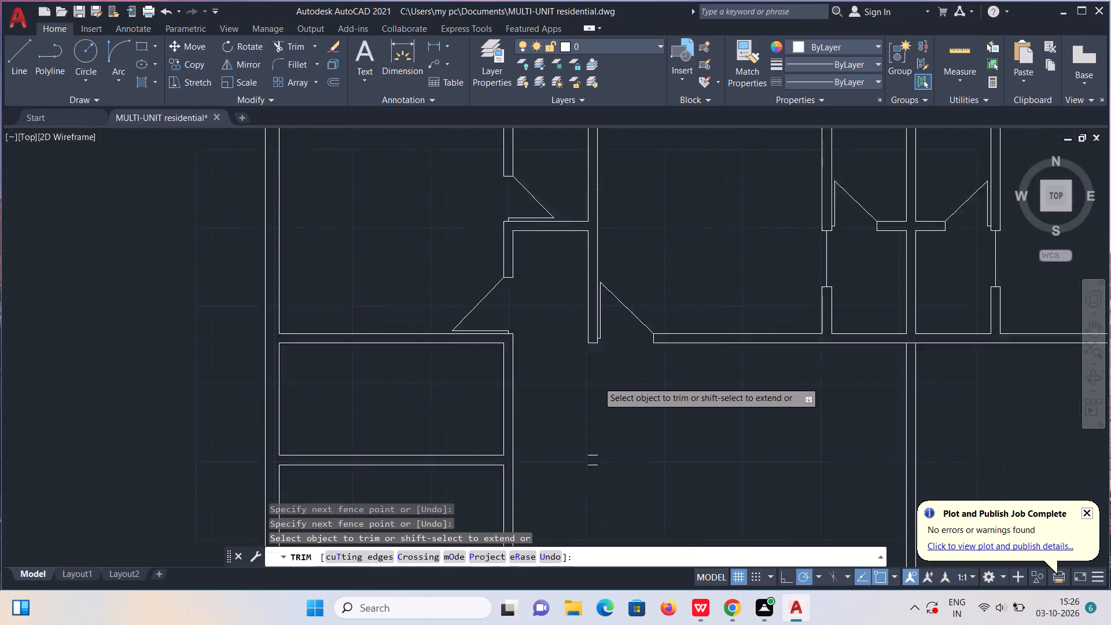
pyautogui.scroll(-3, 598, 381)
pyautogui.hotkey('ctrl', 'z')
# Trim the second vertical partition's lines between the new cap line and the short crossing lines below it.
pyautogui.scroll(-4, 596, 387)
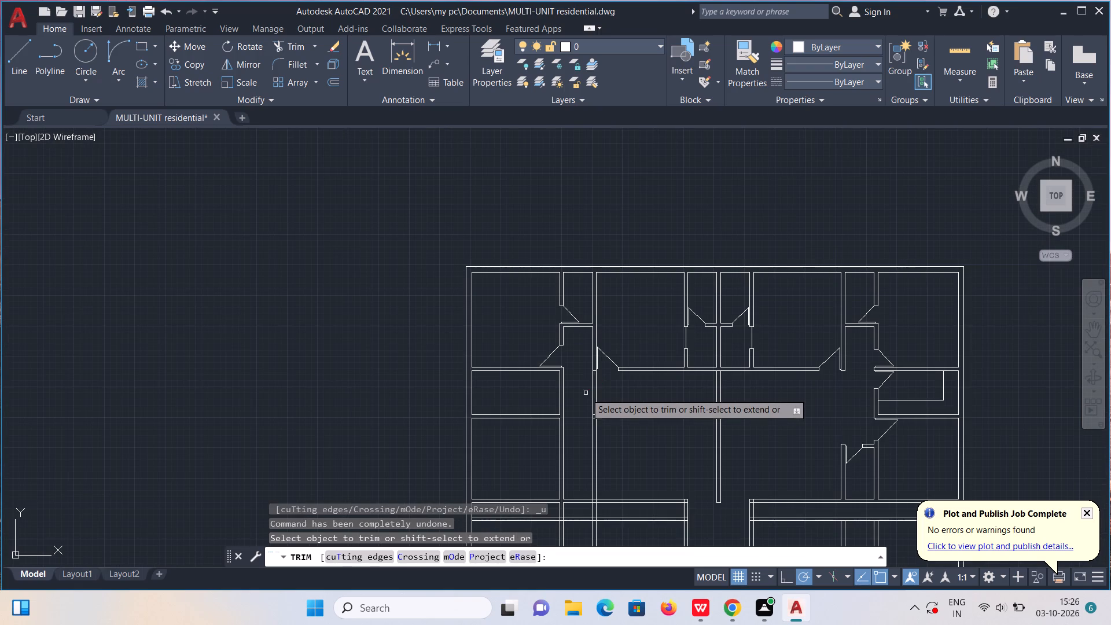
pyautogui.moveTo(586, 393); pyautogui.dragTo(615, 395)
pyautogui.press('Escape')
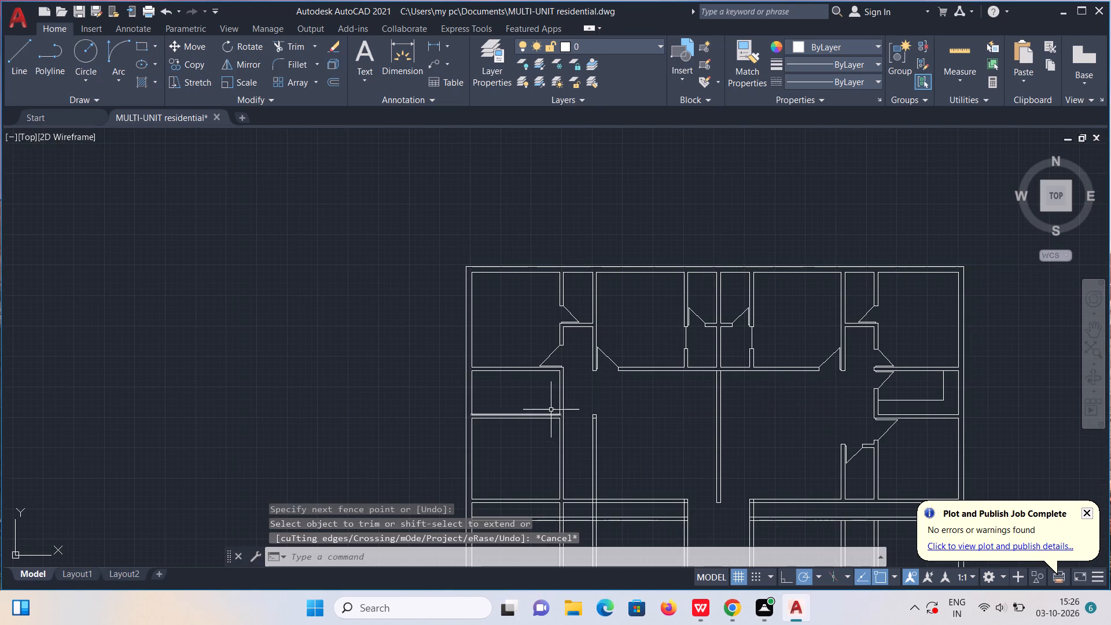
# Using Offset with the Through option, offset the small west room's exterior-wall line and lower wall line 2' inward.
pyautogui.scroll(1, 553, 405)
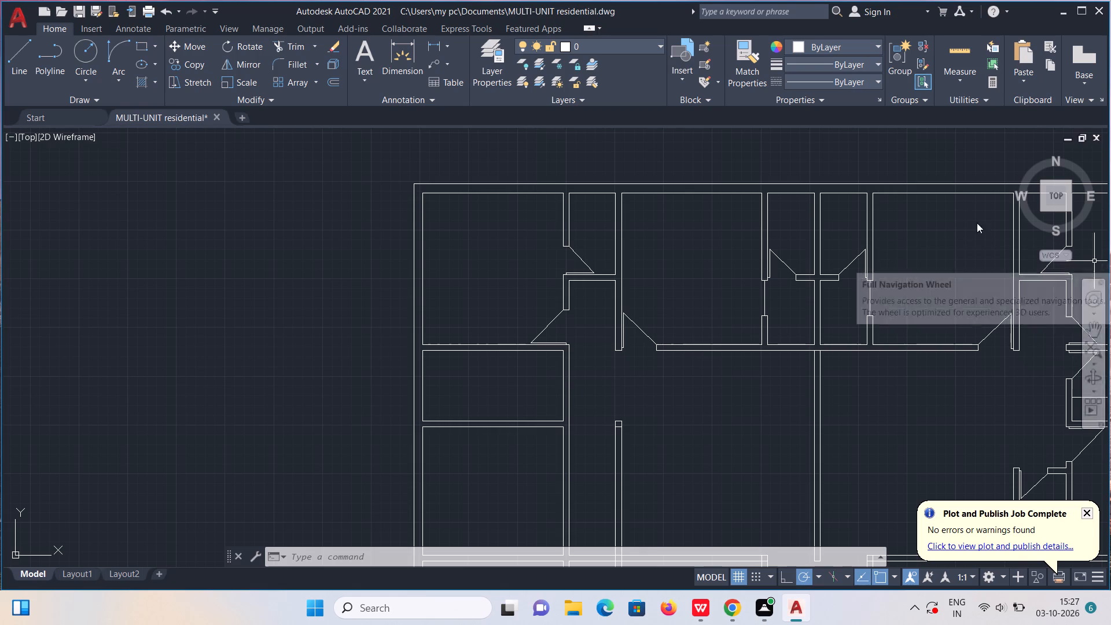
pyautogui.scroll(-1, 639, 396)
pyautogui.moveTo(616, 398); pyautogui.dragTo(630, 362, button='middle')
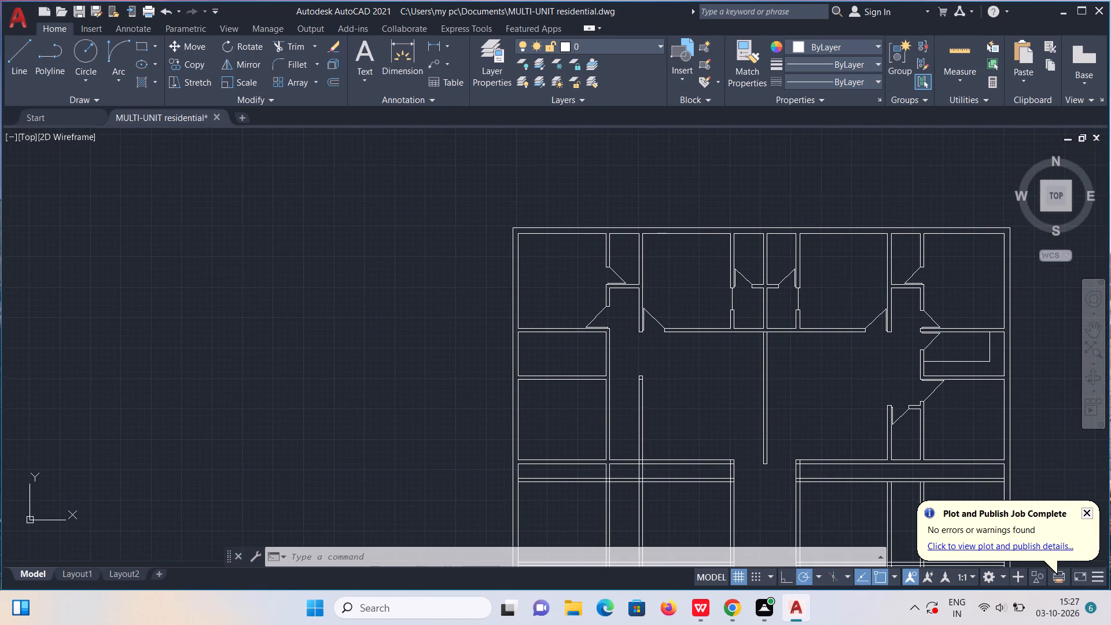
pyautogui.scroll(1, 604, 341)
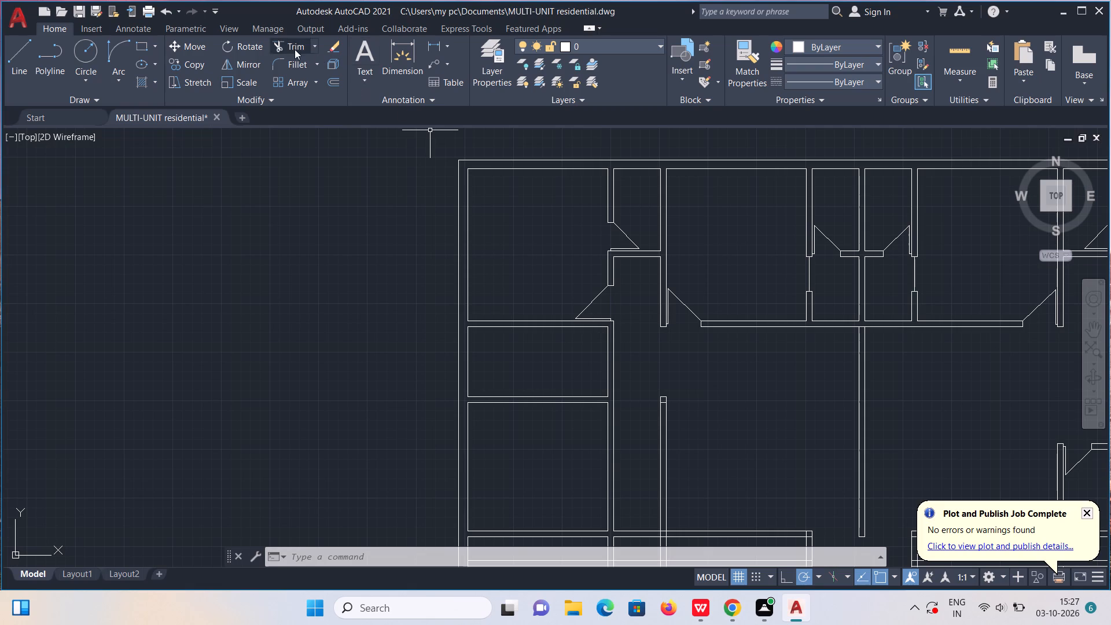
pyautogui.click(336, 81)
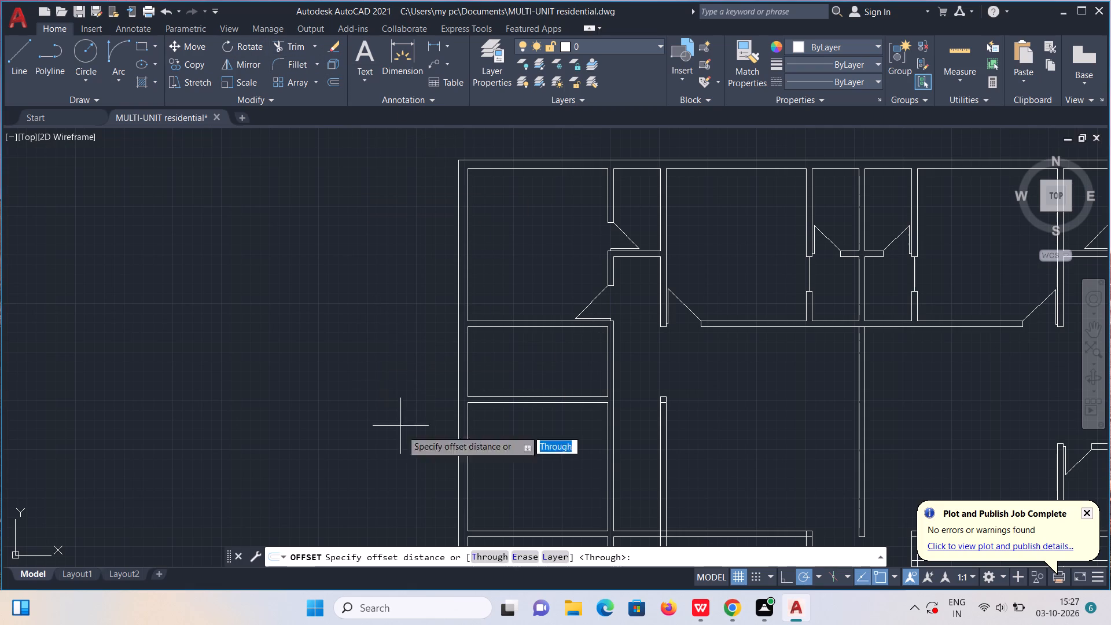
pyautogui.click(483, 556)
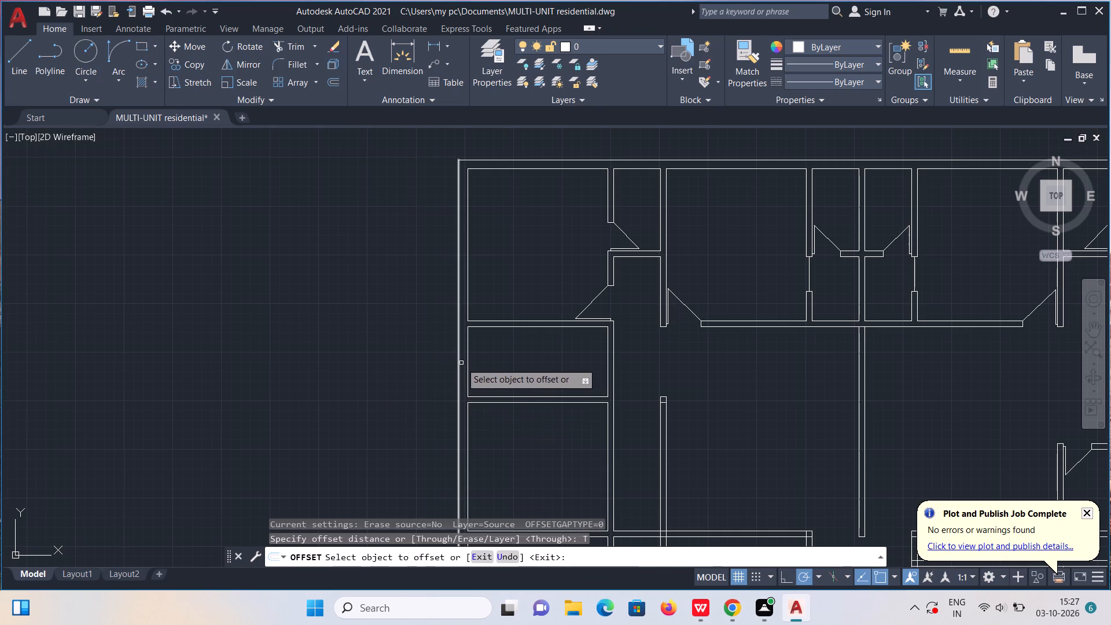
pyautogui.click(468, 370)
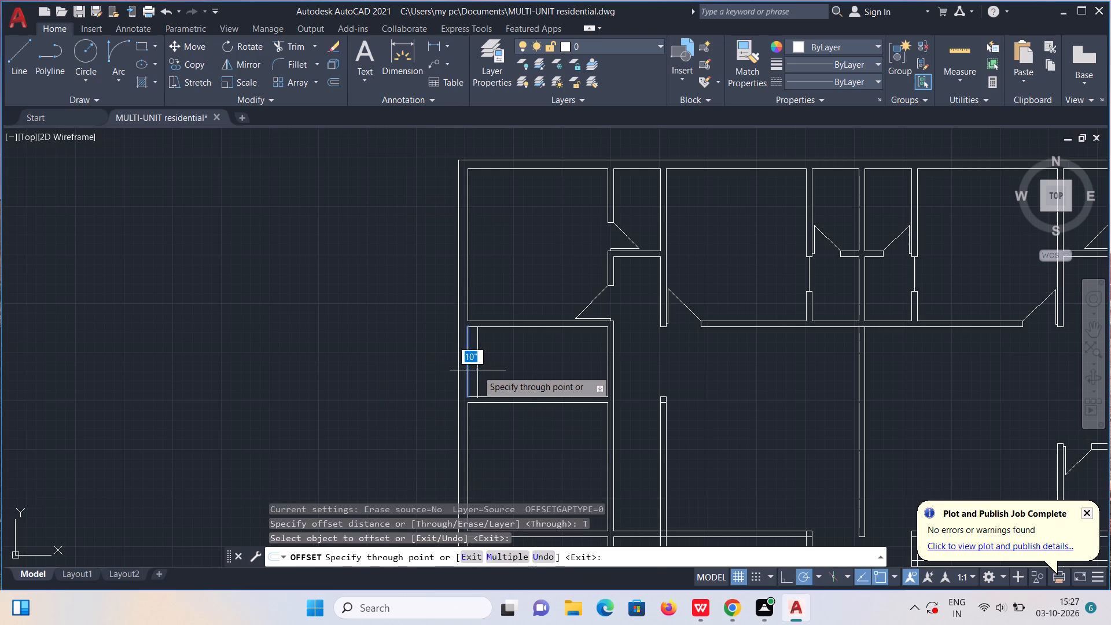
pyautogui.press('2')
pyautogui.press("'")
pyautogui.press('Return')
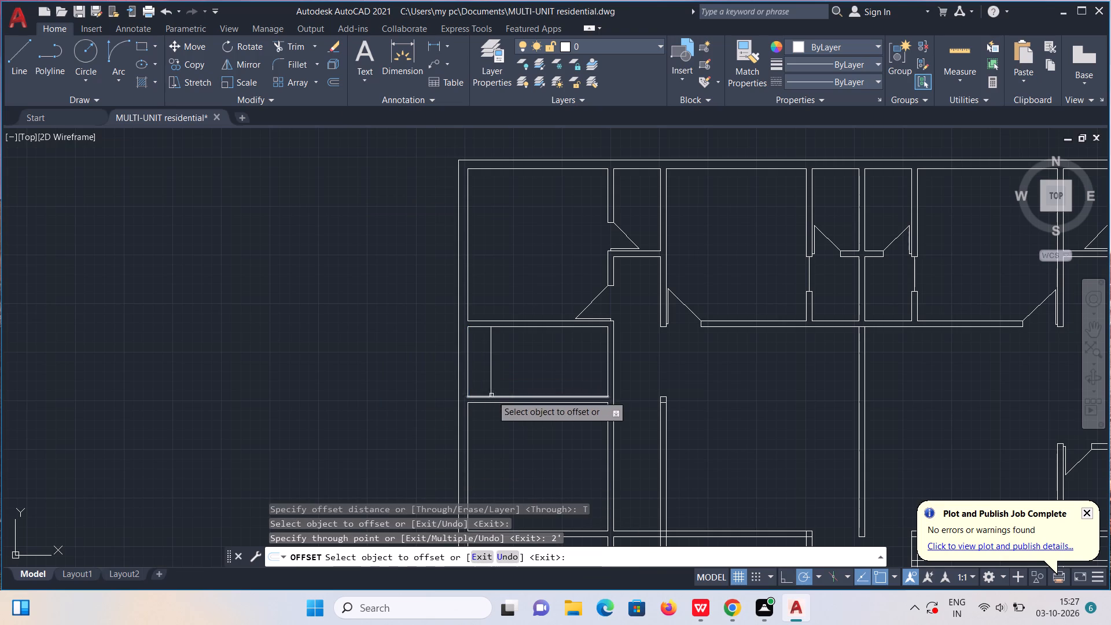
pyautogui.click(501, 398)
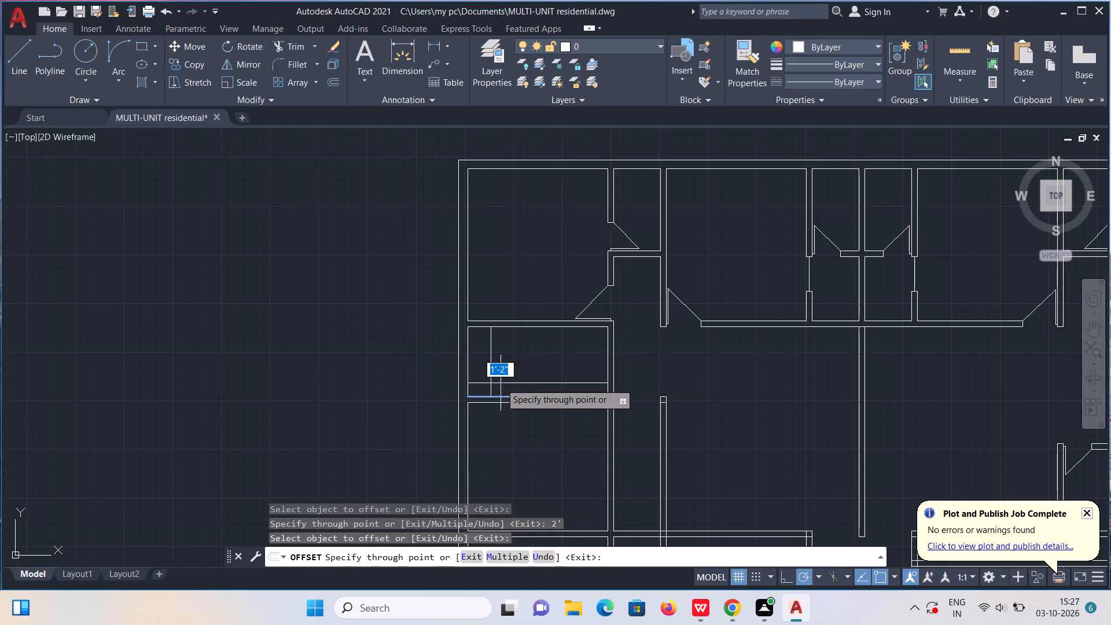
pyautogui.write("2'")
pyautogui.press('Return')
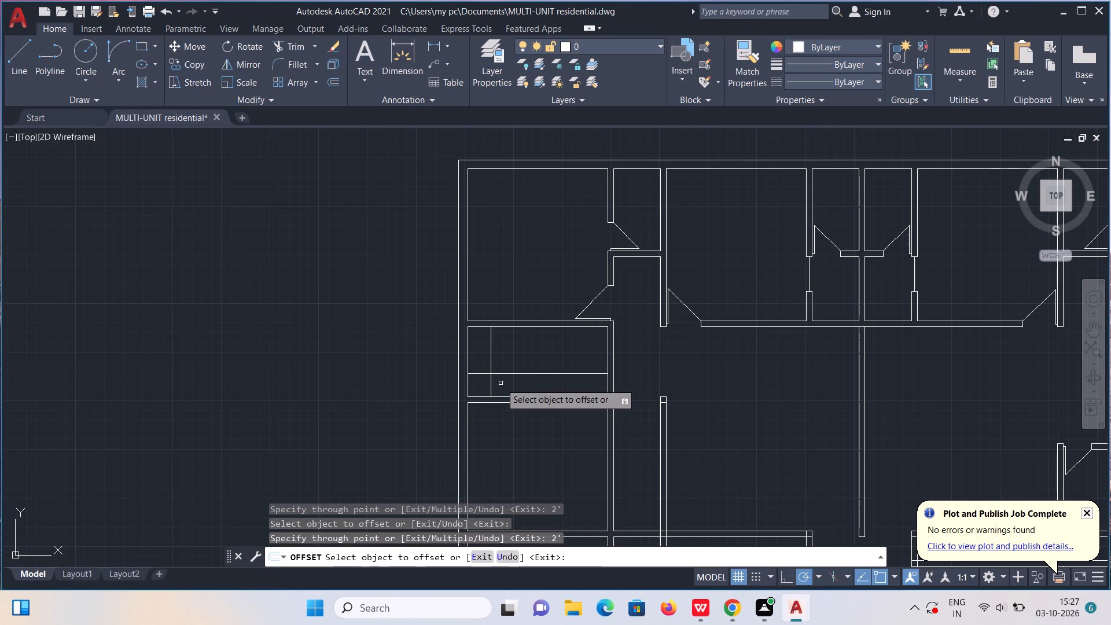
# Trim the two offset lines' ends beyond their crossing so they form an L in the small west room.
pyautogui.click(299, 49)
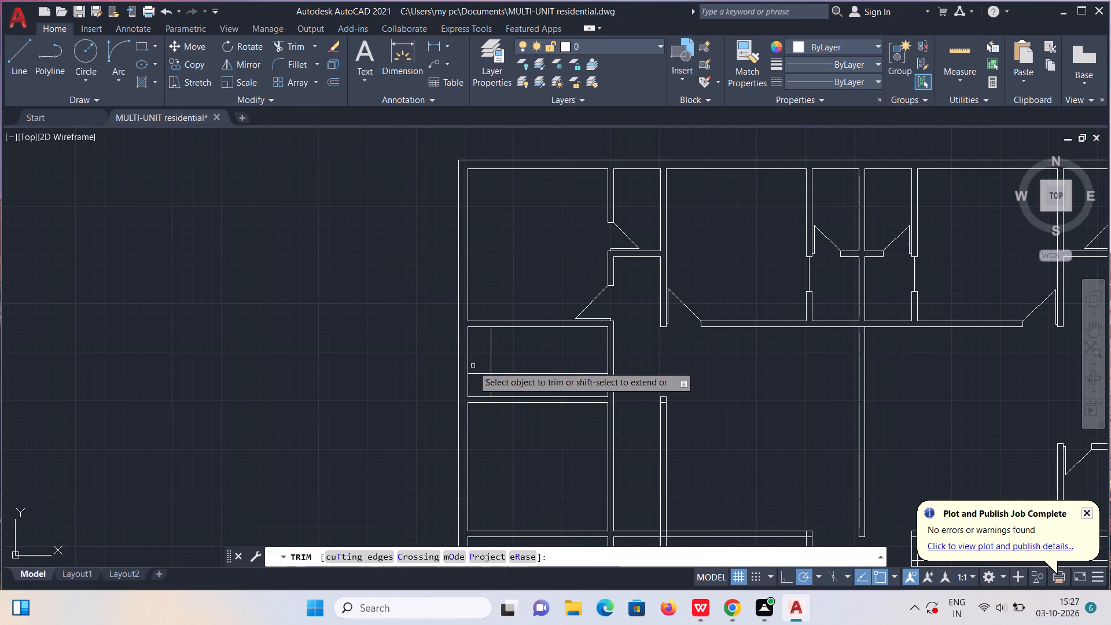
pyautogui.moveTo(473, 366); pyautogui.dragTo(498, 384)
pyautogui.press('Escape')
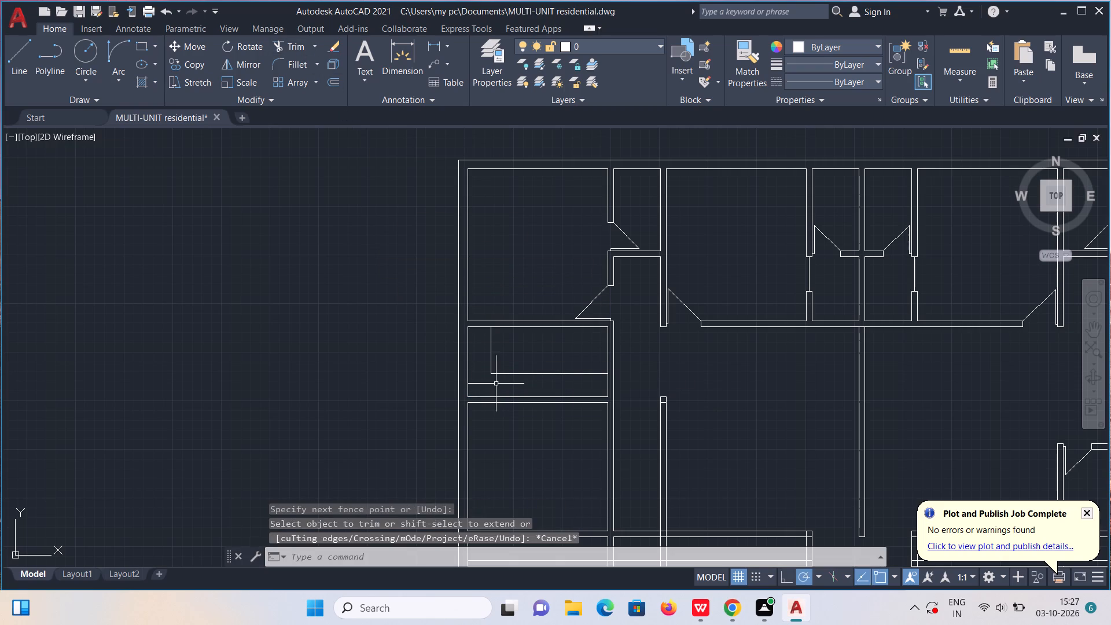
# Draw a short line across the first vertical partition at the small west room's upper inner corner.
pyautogui.scroll(1, 502, 366)
pyautogui.press('l')
pyautogui.press('Return')
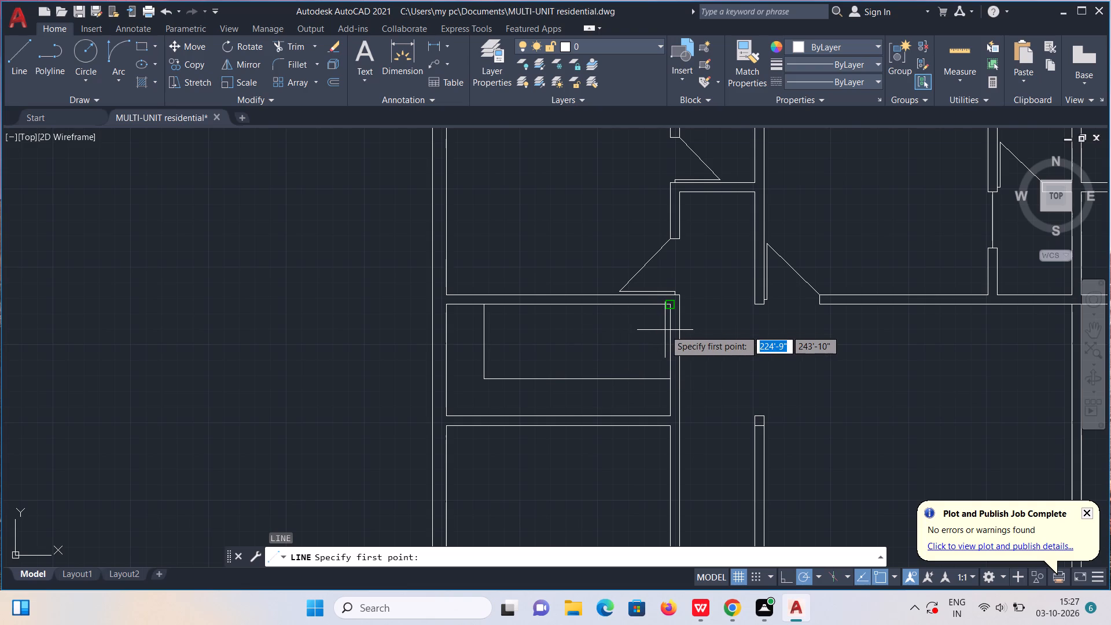
pyautogui.scroll(1, 667, 312)
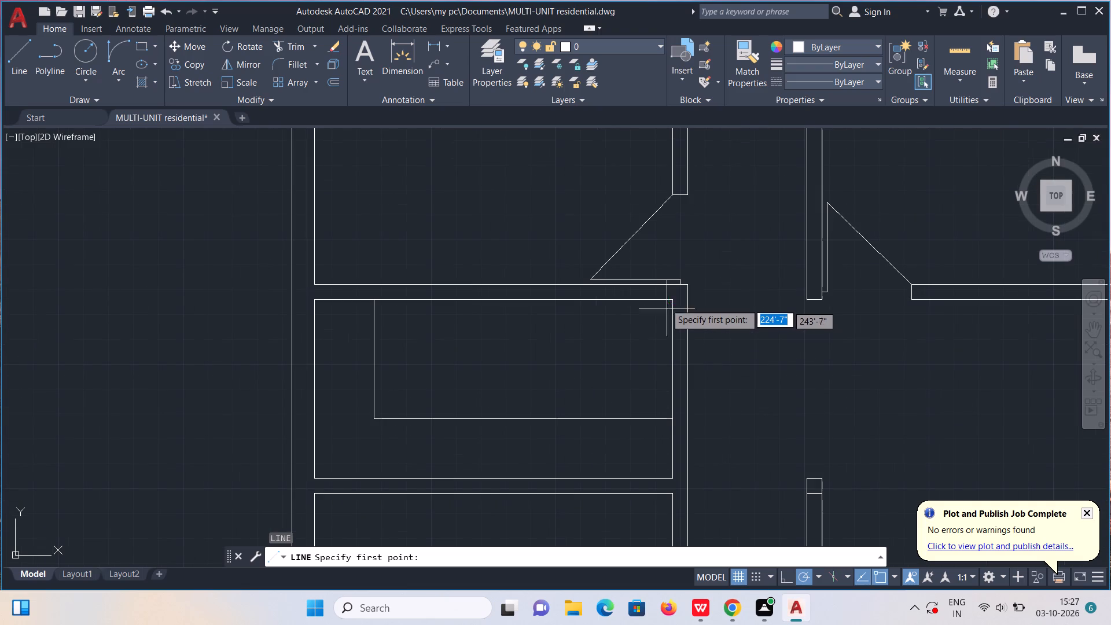
pyautogui.click(672, 300)
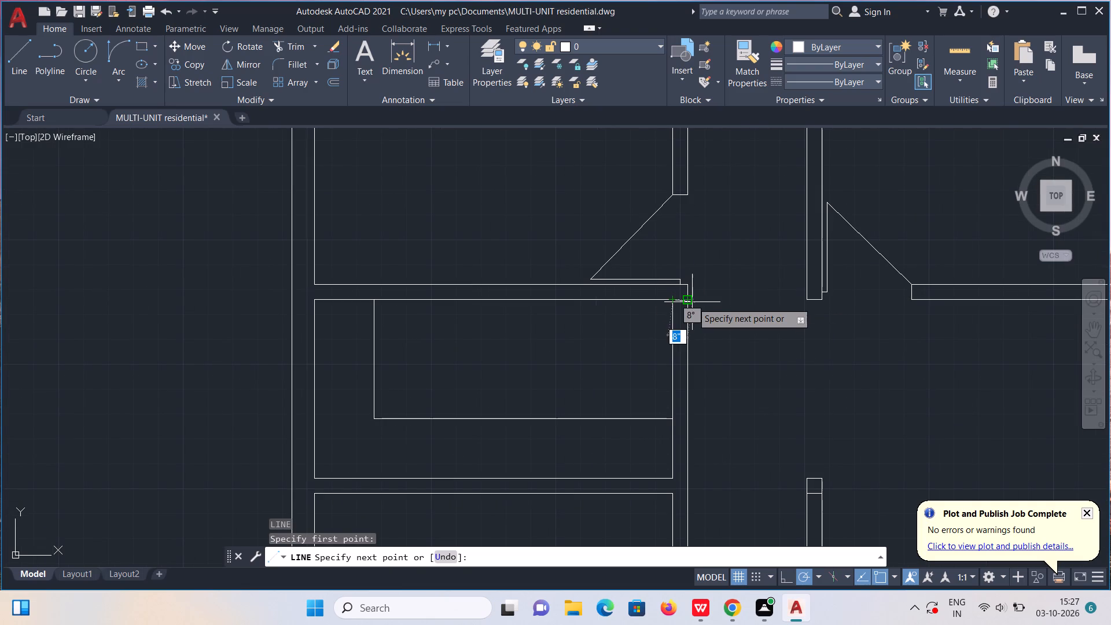
pyautogui.click(691, 300)
pyautogui.press('Escape')
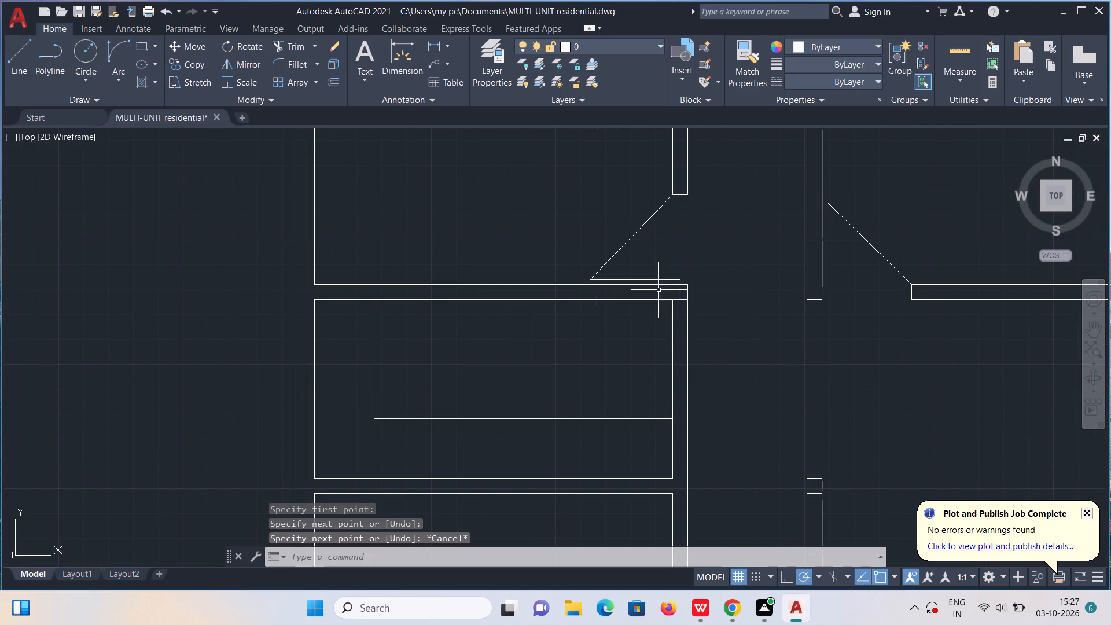
# Copy the short line across the first vertical partition 2'5" downward along the partition.
pyautogui.click(680, 299)
pyautogui.write('co')
pyautogui.press('Return')
pyautogui.click(679, 300)
pyautogui.press('2')
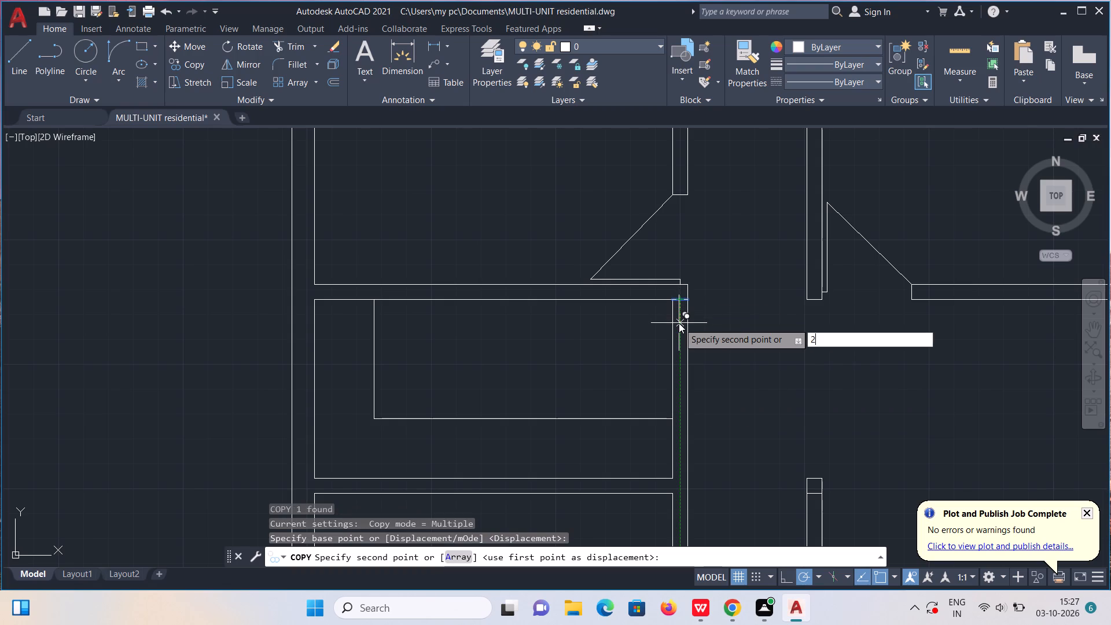
pyautogui.write('\'5"')
pyautogui.press('Return')
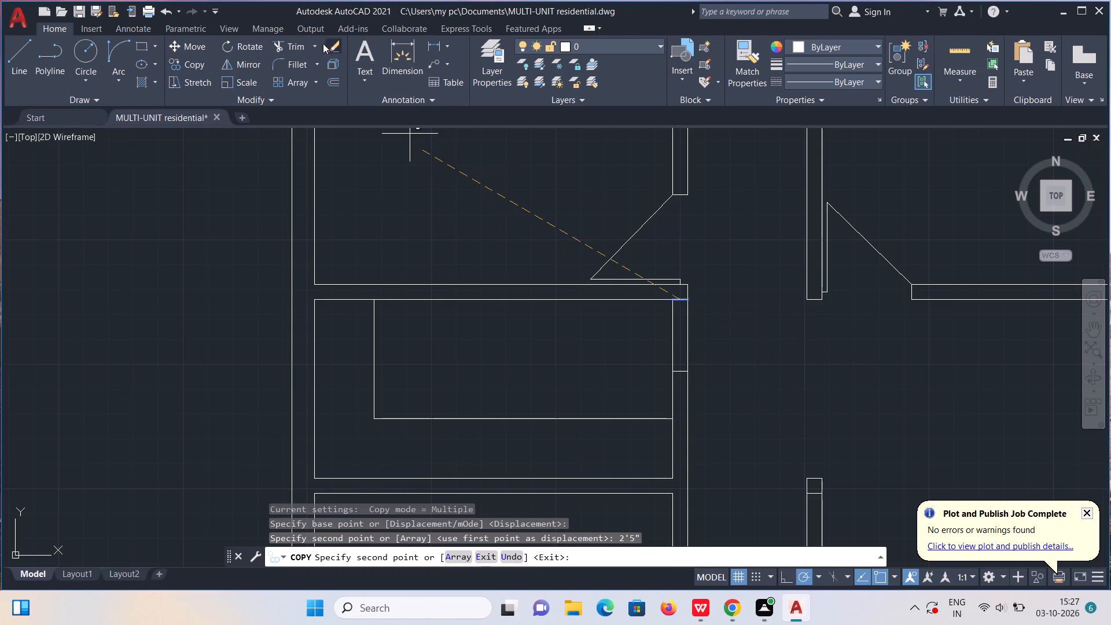
# Trim the first vertical partition's lines between the two short lines to open a doorway into the small west room.
pyautogui.click(299, 43)
pyautogui.moveTo(624, 321); pyautogui.dragTo(690, 326)
pyautogui.press('Escape')
# Draw the small west room's door with a 2" stub, a 2'5" leaf into the room and a diagonal to the opposite jamb.
pyautogui.press('l')
pyautogui.press('Return')
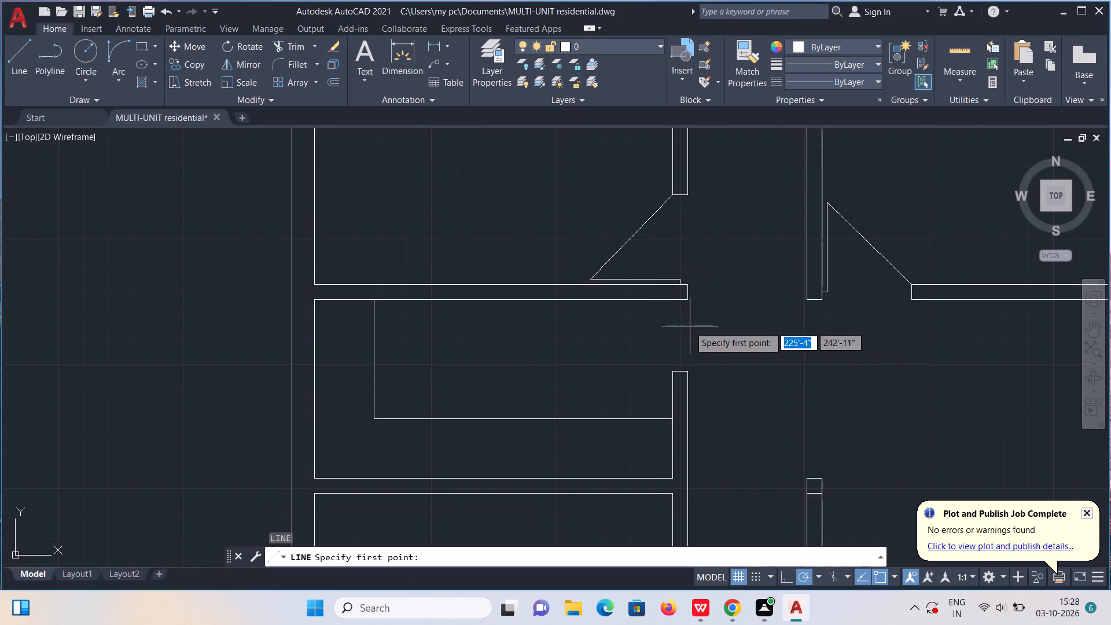
pyautogui.scroll(3, 689, 326)
pyautogui.click(658, 220)
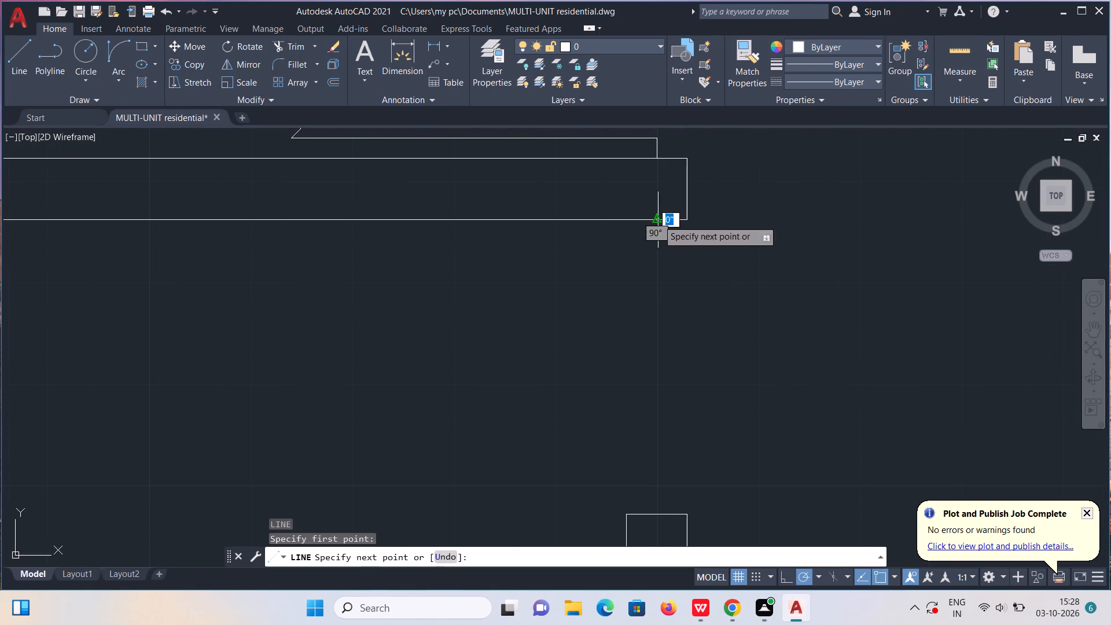
pyautogui.press('2')
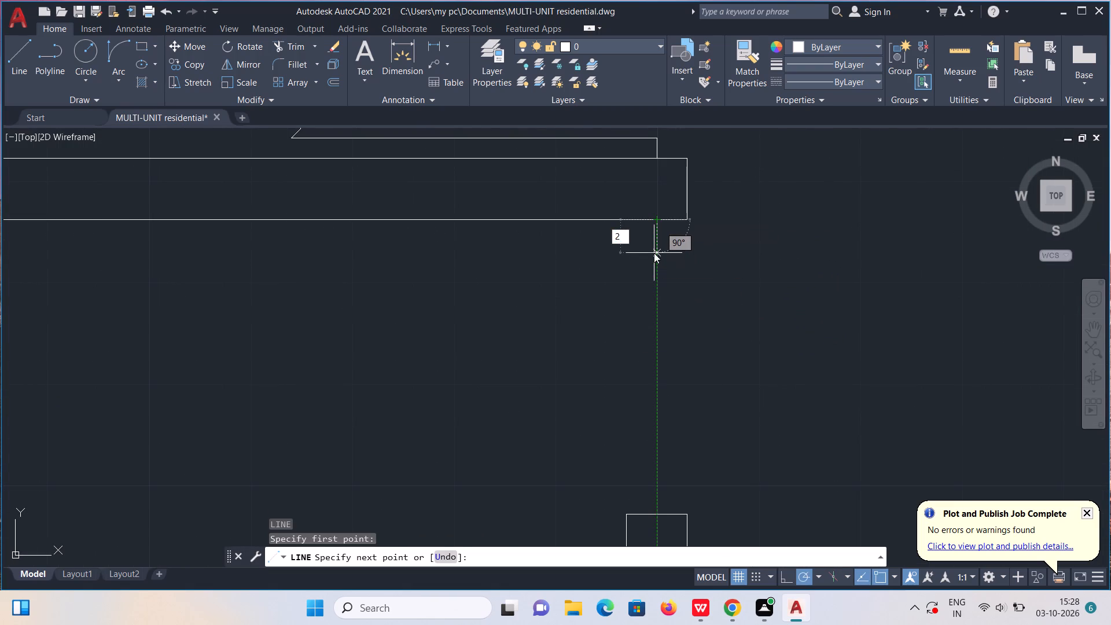
pyautogui.hotkey('shift', '"')
pyautogui.press('Return')
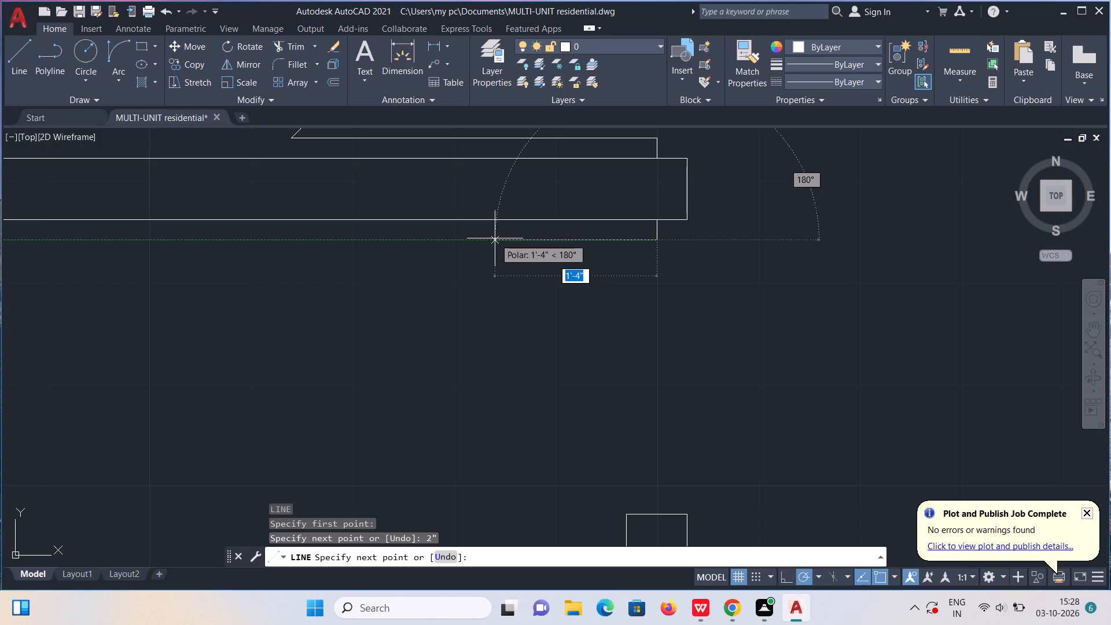
pyautogui.write('2\'5"')
pyautogui.press('Return')
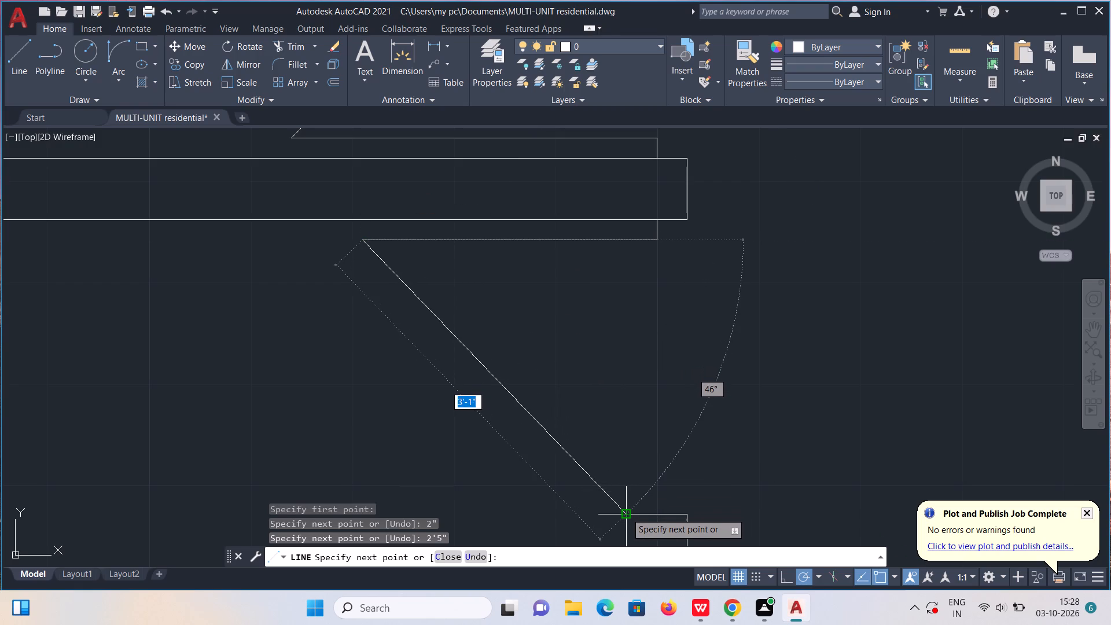
pyautogui.click(626, 514)
pyautogui.scroll(-1, 628, 489)
pyautogui.moveTo(602, 441); pyautogui.dragTo(616, 222, button='middle')
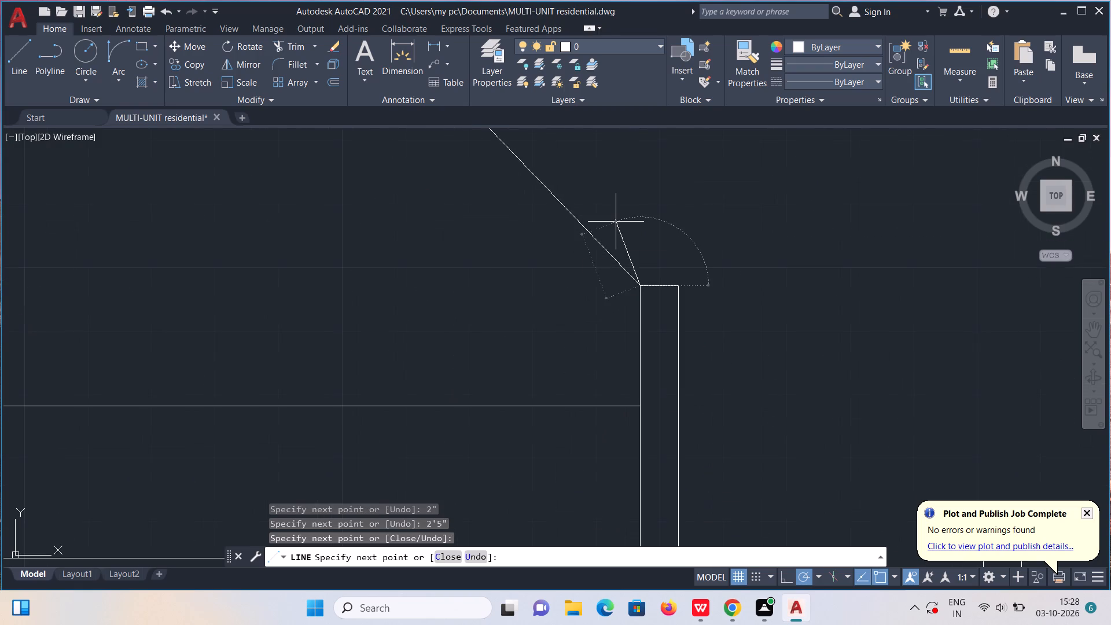
pyautogui.scroll(-2, 617, 223)
pyautogui.press('Escape')
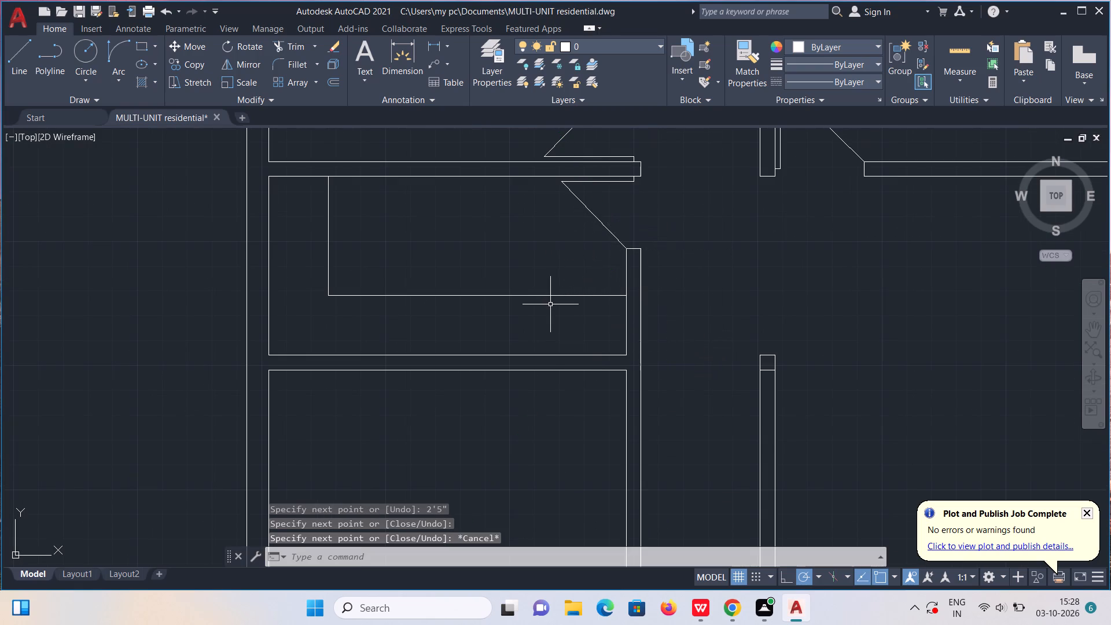
# Draw a short line across the first vertical partition at the upper inner corner of the room below the small west room.
pyautogui.scroll(-3, 550, 304)
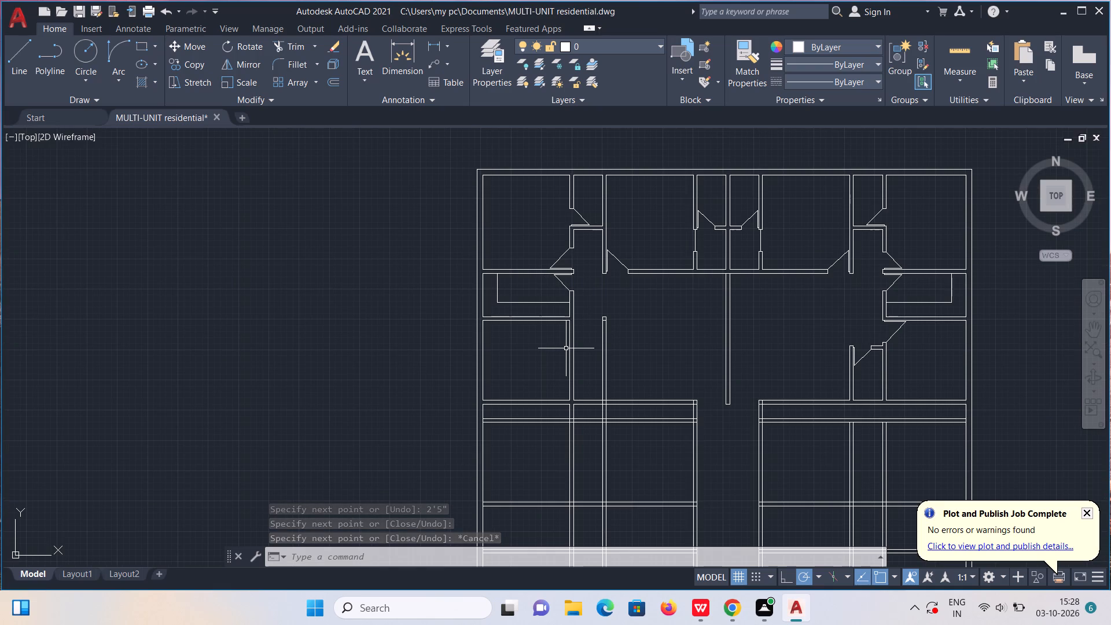
pyautogui.scroll(1, 566, 348)
pyautogui.press('l')
pyautogui.press('Return')
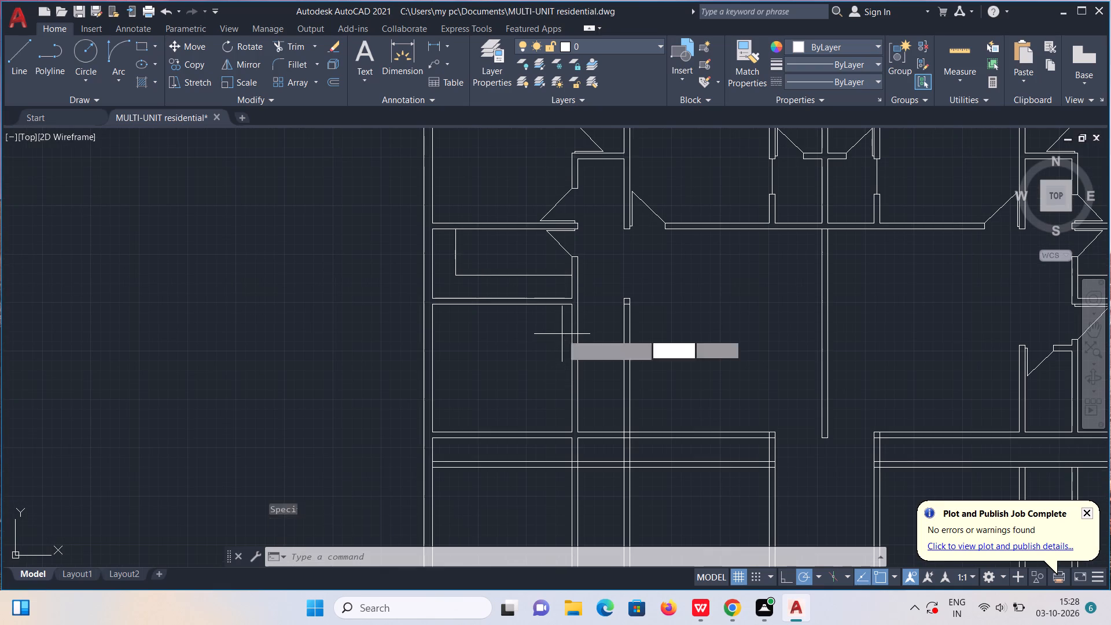
pyautogui.scroll(2, 561, 318)
pyautogui.click(584, 284)
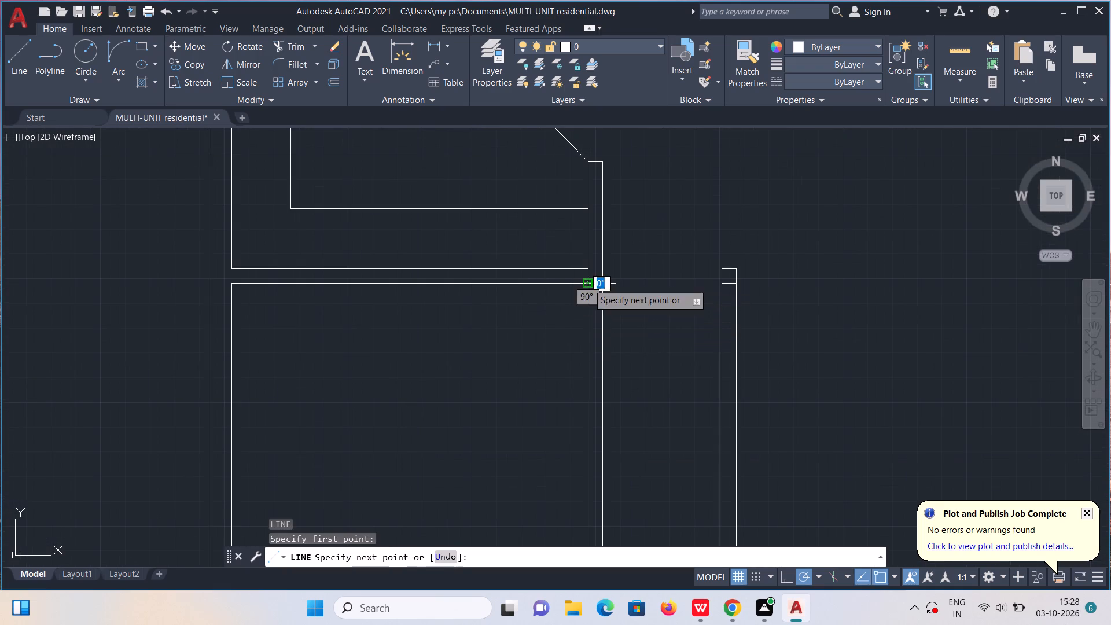
pyautogui.click(608, 284)
pyautogui.press('Escape')
# Copy the new short line across the first vertical partition 3' downward along the partition.
pyautogui.scroll(2, 607, 284)
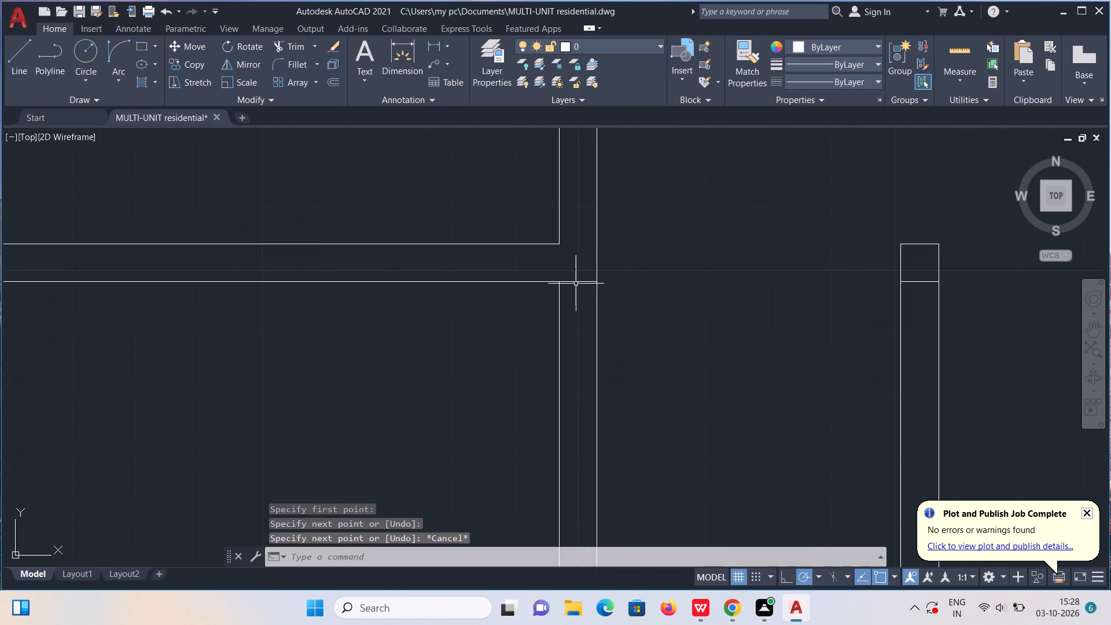
pyautogui.click(573, 281)
pyautogui.write('co')
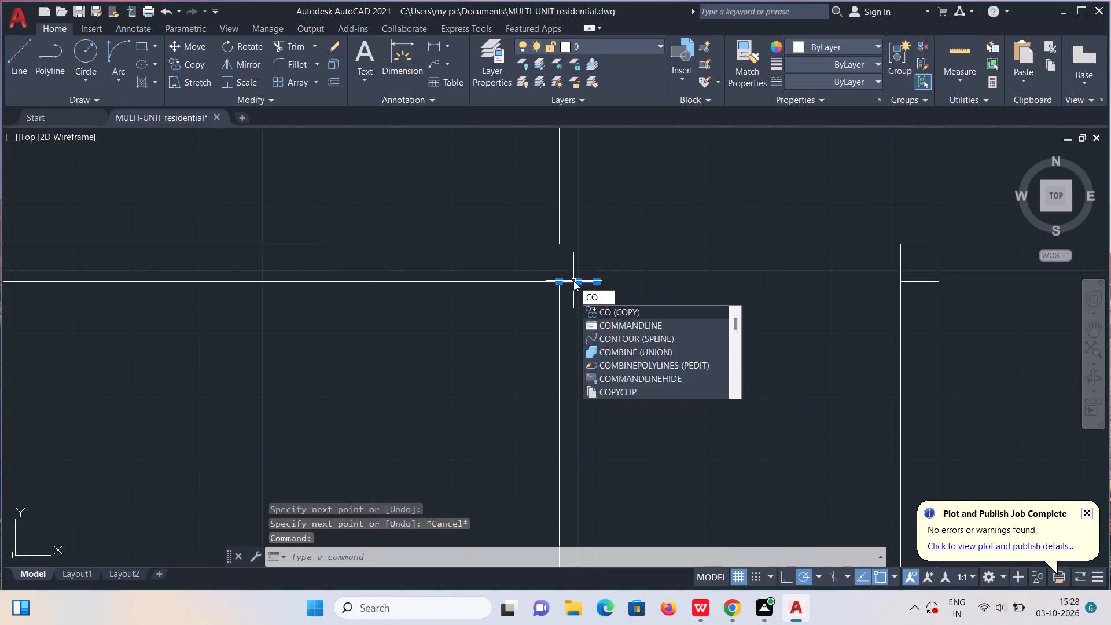
pyautogui.press('Return')
pyautogui.click(573, 281)
pyautogui.write("3'")
pyautogui.press('Return')
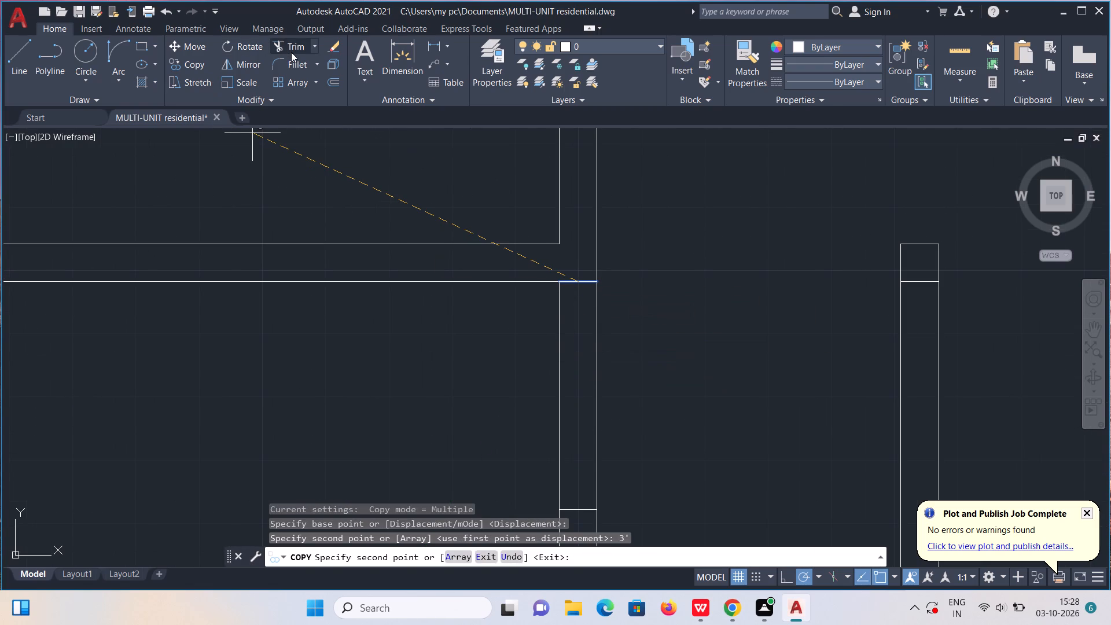
# Trim the first vertical partition's lines between the two short lines to open a 3' doorway into the lower west room.
pyautogui.click(291, 52)
pyautogui.moveTo(415, 322); pyautogui.dragTo(617, 318)
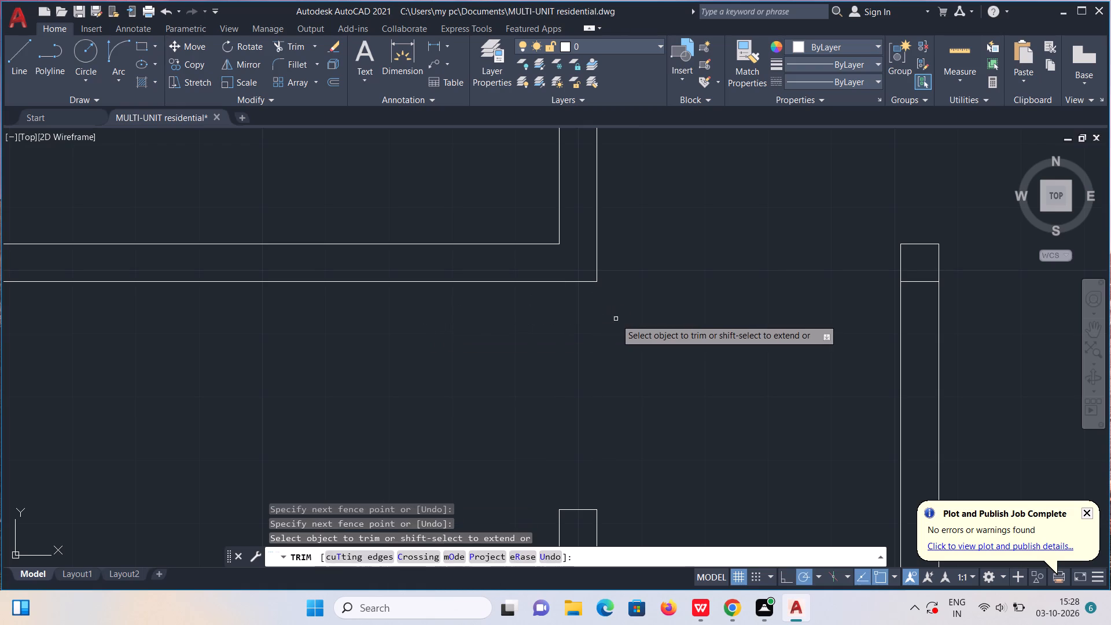
pyautogui.press('Escape')
# Draw the lower west room's door with a 2" stub, a 3' leaf into the room and a diagonal to the opposite jamb.
pyautogui.press('l')
pyautogui.press('Return')
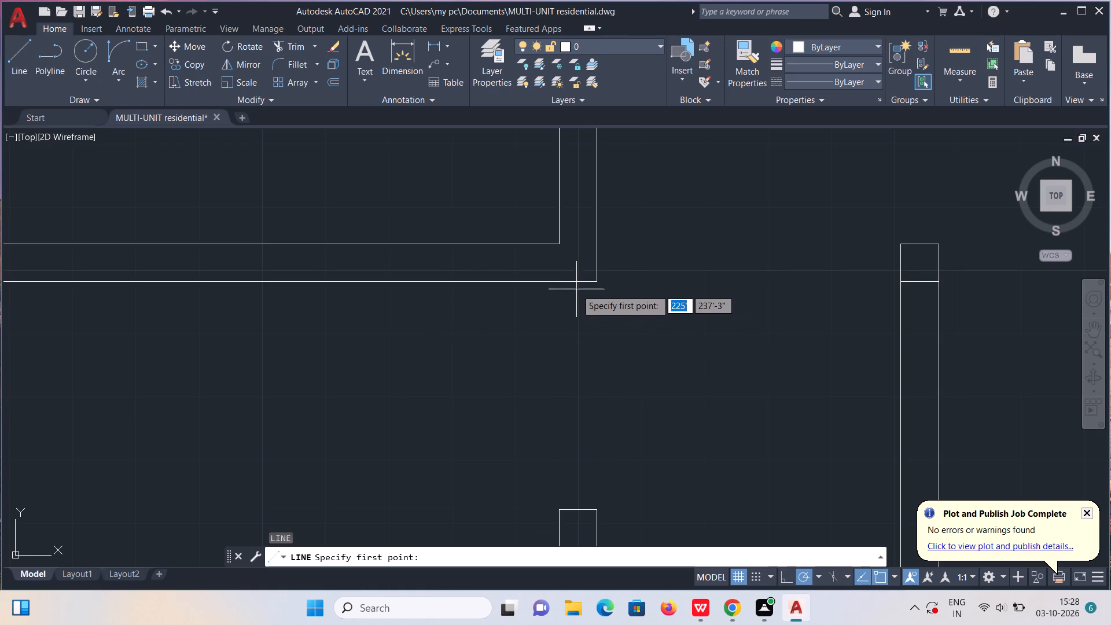
pyautogui.click(576, 285)
pyautogui.write('2"')
pyautogui.press('Return')
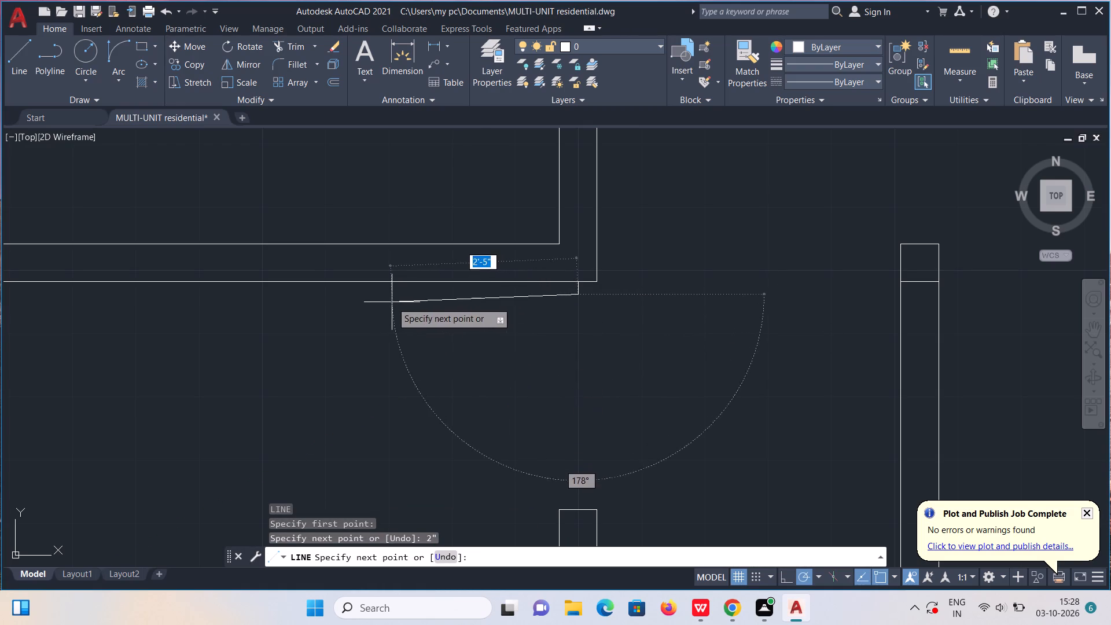
pyautogui.write("3'")
pyautogui.press('Return')
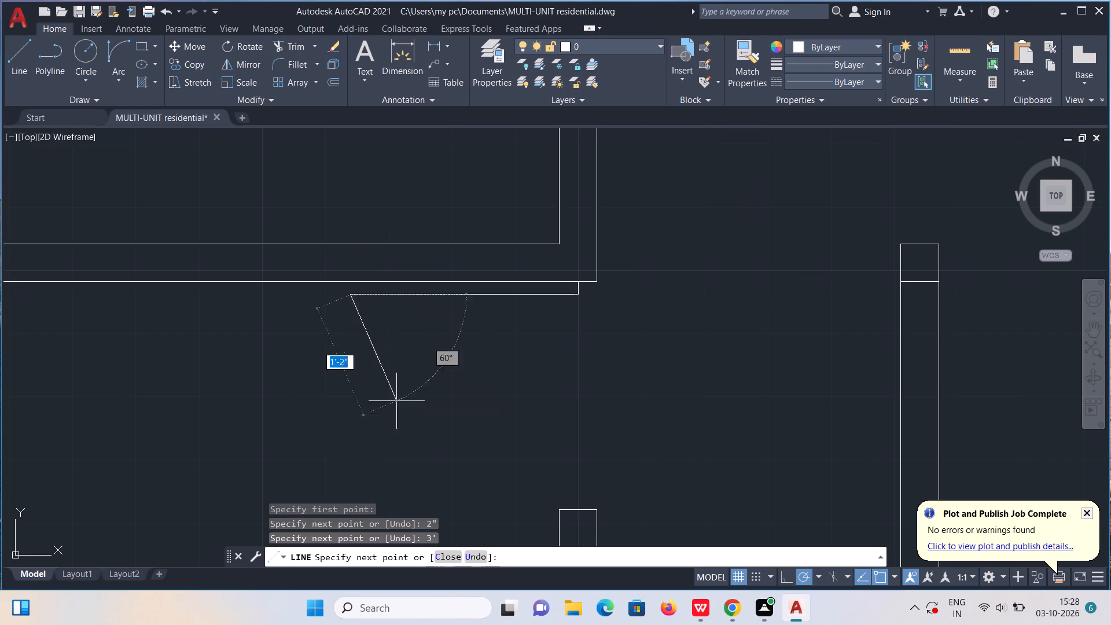
pyautogui.click(562, 507)
pyautogui.scroll(-1, 562, 483)
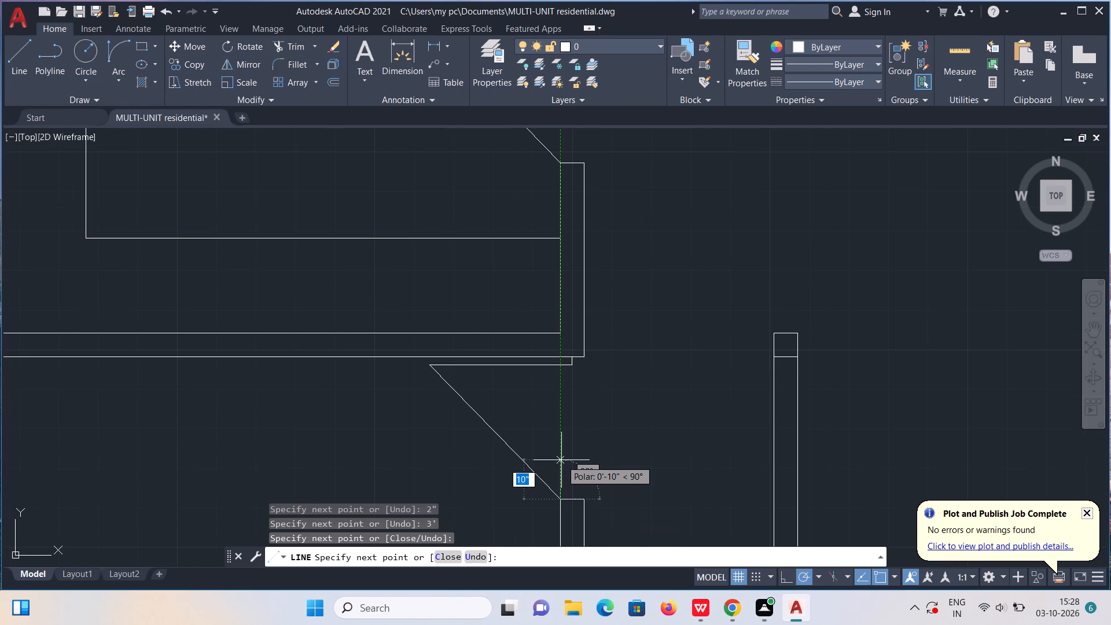
pyautogui.press('Escape')
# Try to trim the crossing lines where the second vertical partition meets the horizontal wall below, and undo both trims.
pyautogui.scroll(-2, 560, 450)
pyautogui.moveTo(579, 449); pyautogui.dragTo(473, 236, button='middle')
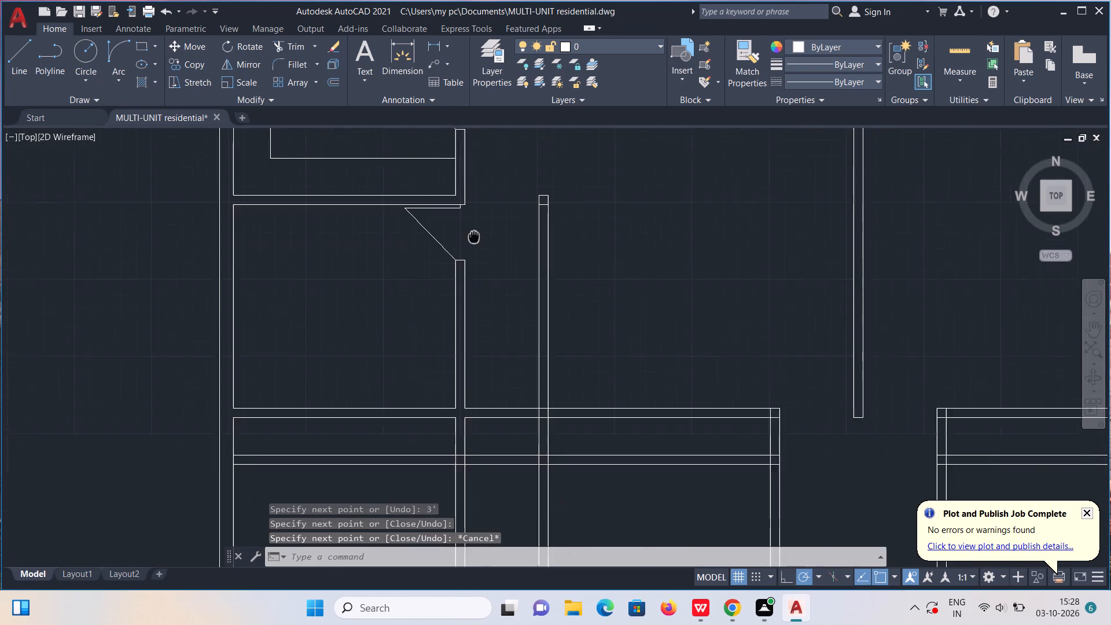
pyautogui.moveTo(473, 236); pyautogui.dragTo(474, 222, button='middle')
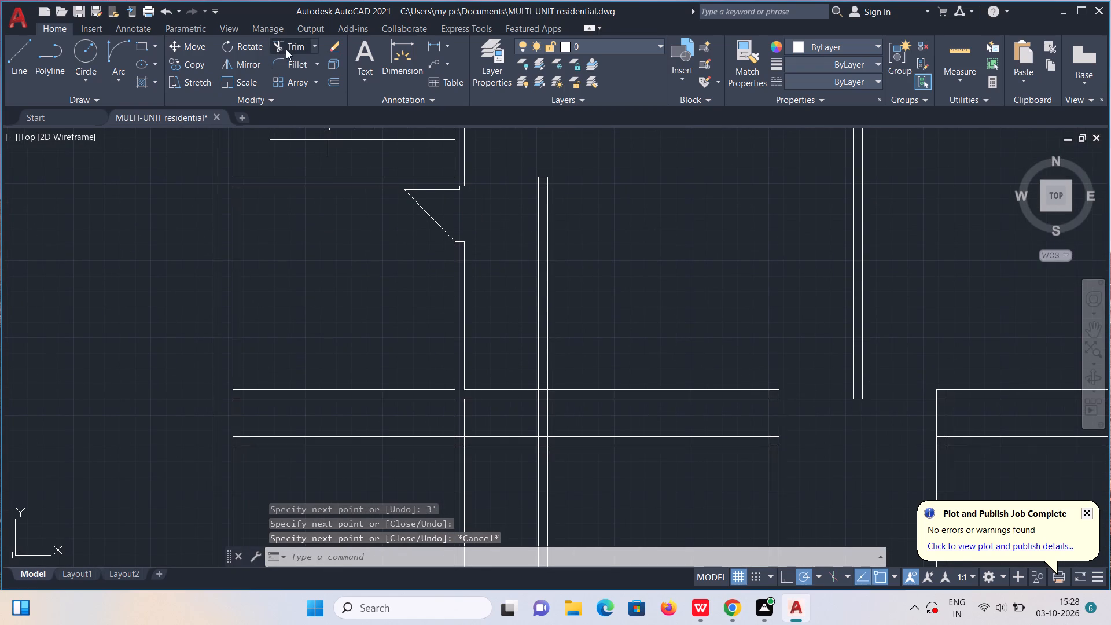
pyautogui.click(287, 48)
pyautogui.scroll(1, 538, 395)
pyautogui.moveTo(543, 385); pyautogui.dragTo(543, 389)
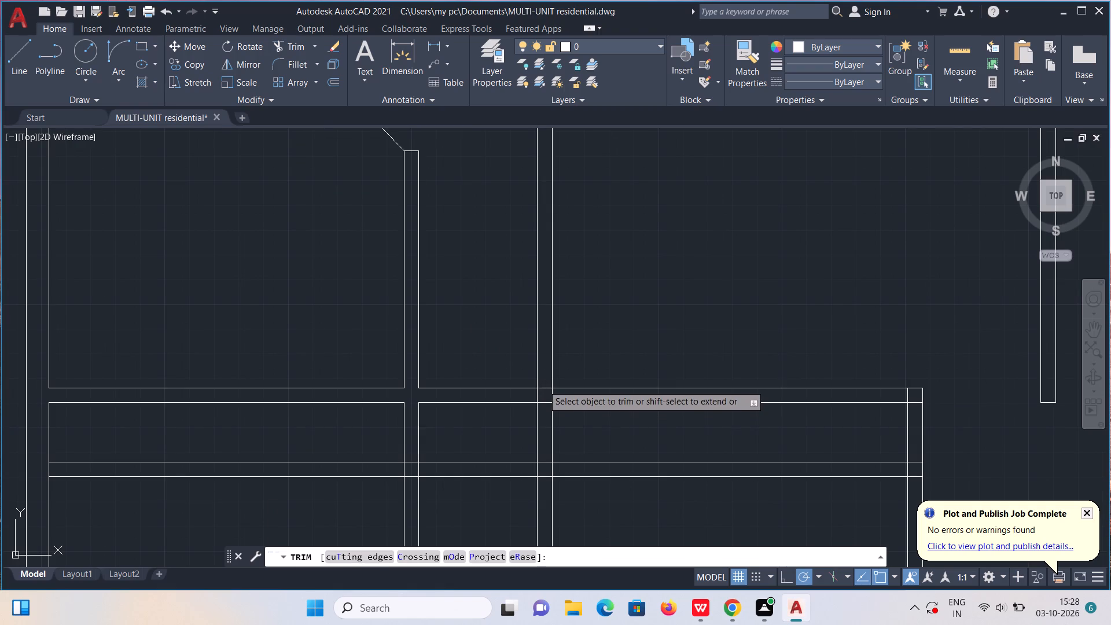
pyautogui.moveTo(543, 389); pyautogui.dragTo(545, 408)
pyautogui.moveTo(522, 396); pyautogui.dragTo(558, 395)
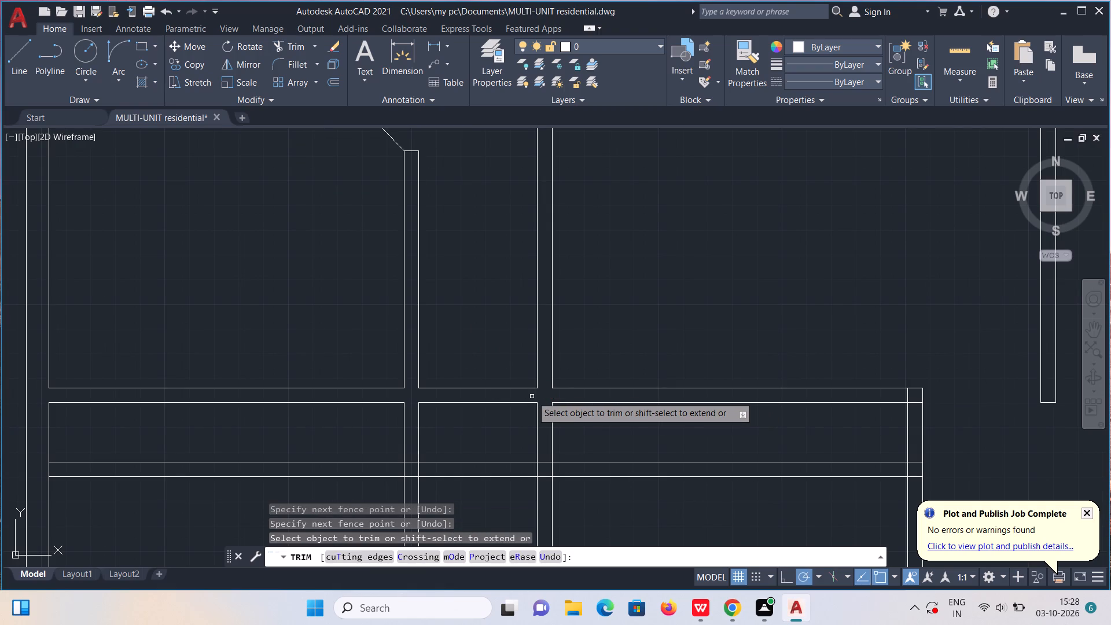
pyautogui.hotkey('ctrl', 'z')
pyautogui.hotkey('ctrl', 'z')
# Trim the second vertical partition's lines inside the horizontal wall and the wall's upper line between them to form an open junction.
pyautogui.scroll(3, 535, 392)
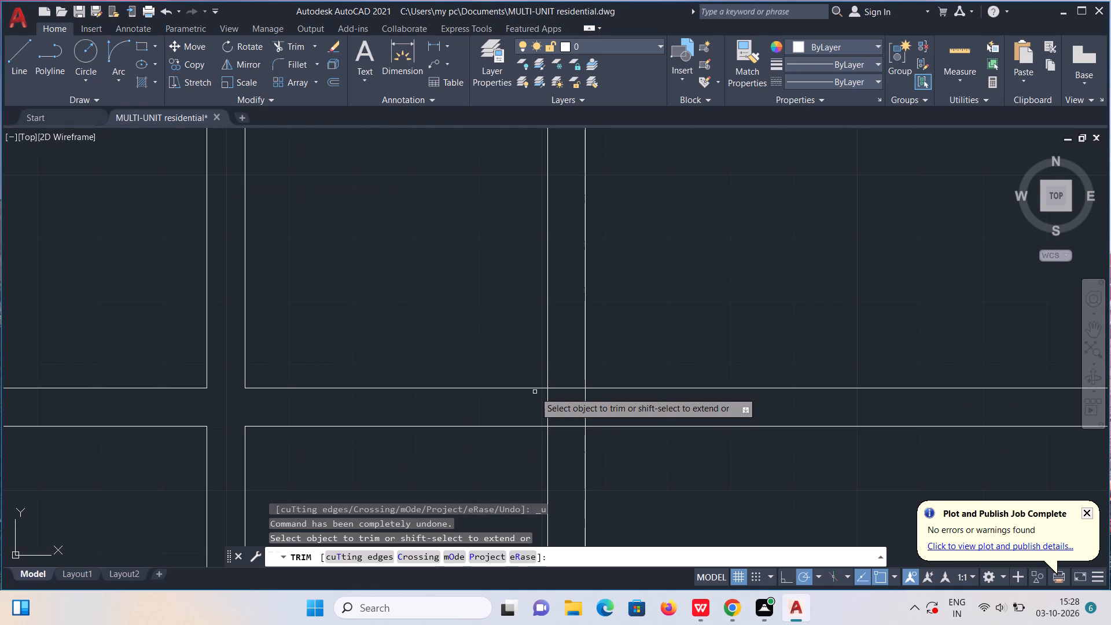
pyautogui.moveTo(536, 405); pyautogui.dragTo(595, 404)
pyautogui.scroll(-2, 595, 404)
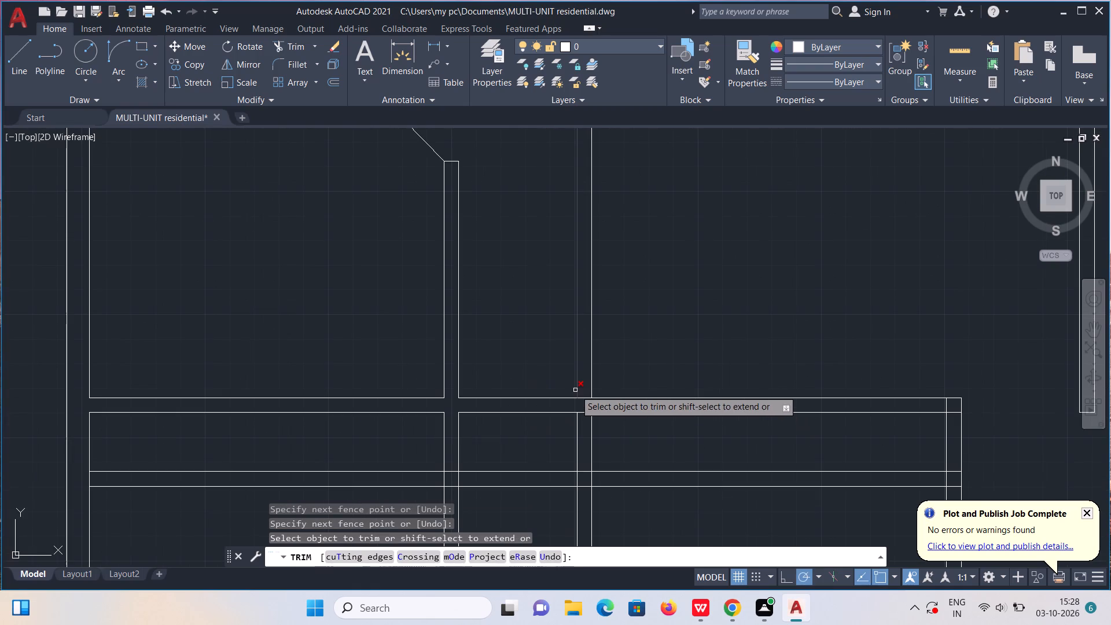
pyautogui.moveTo(580, 389); pyautogui.dragTo(582, 400)
# Trim both vertical partitions' line segments between the horizontal wall and the pair of horizontal lines just below it.
pyautogui.scroll(-2, 582, 402)
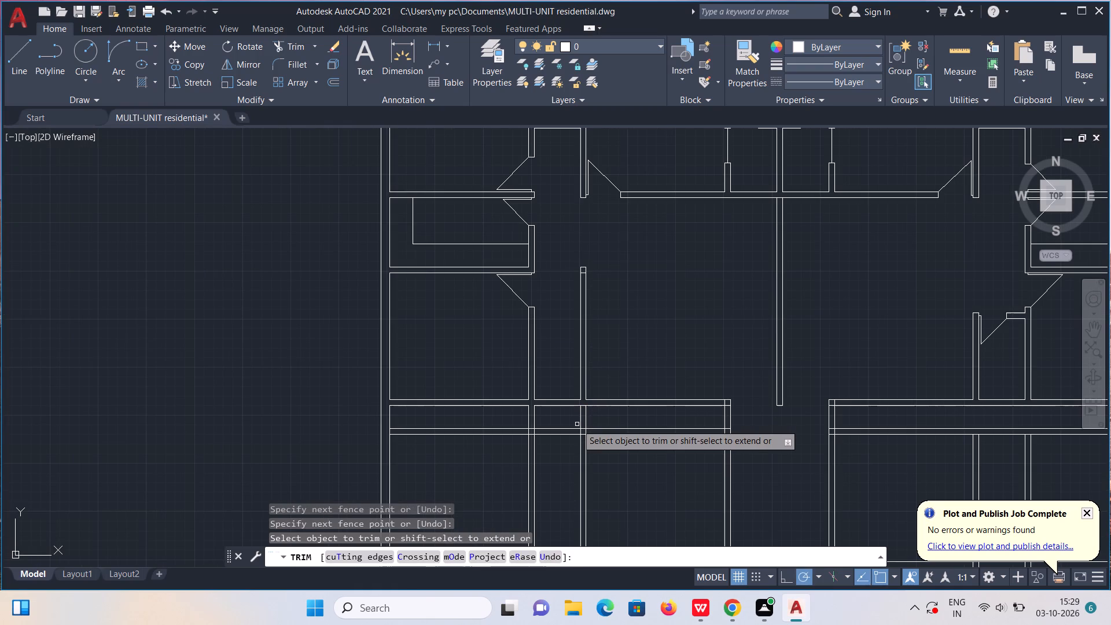
pyautogui.moveTo(577, 424); pyautogui.dragTo(604, 420)
pyautogui.scroll(1, 592, 420)
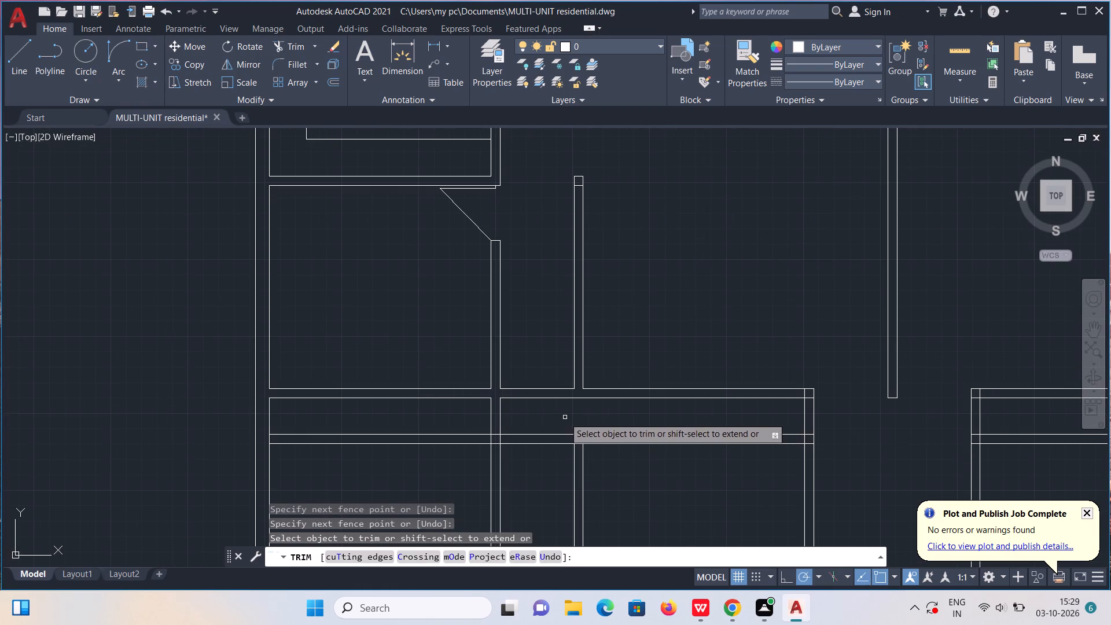
pyautogui.moveTo(486, 420); pyautogui.dragTo(518, 418)
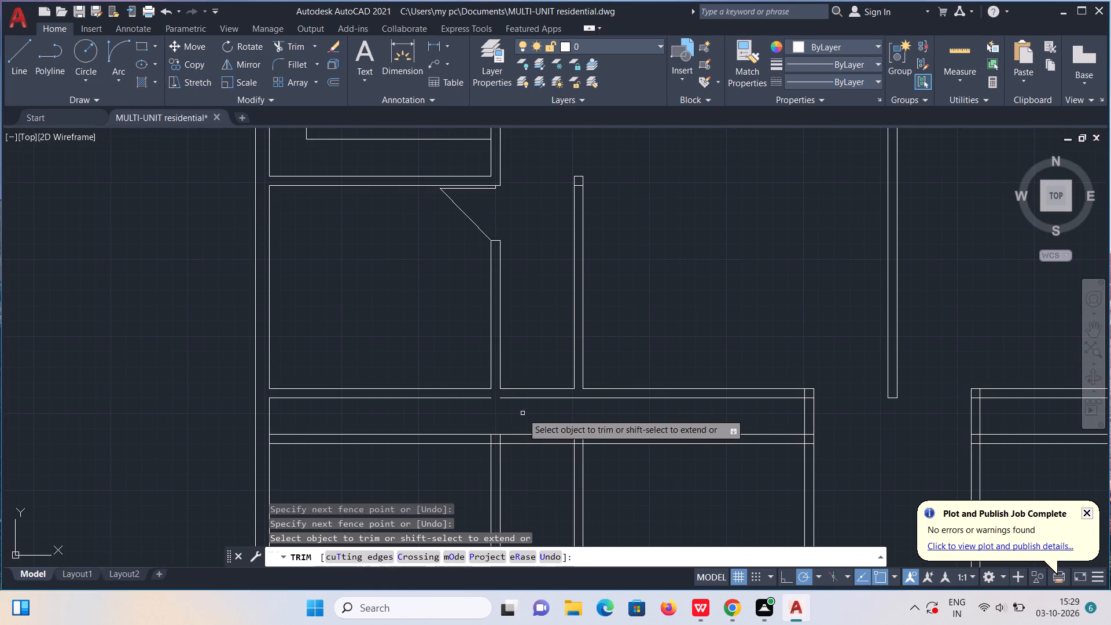
pyautogui.press('Escape')
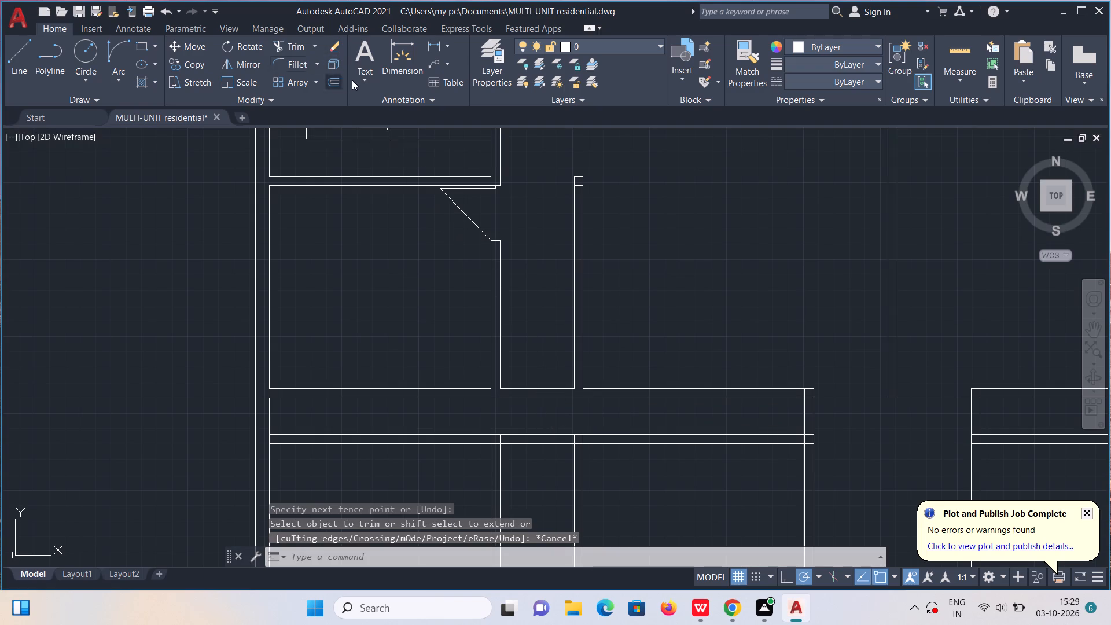
# Offset the horizontal wall's upper line between the two vertical partitions 7' upward, and offset that new line another 6" upward.
pyautogui.click(333, 81)
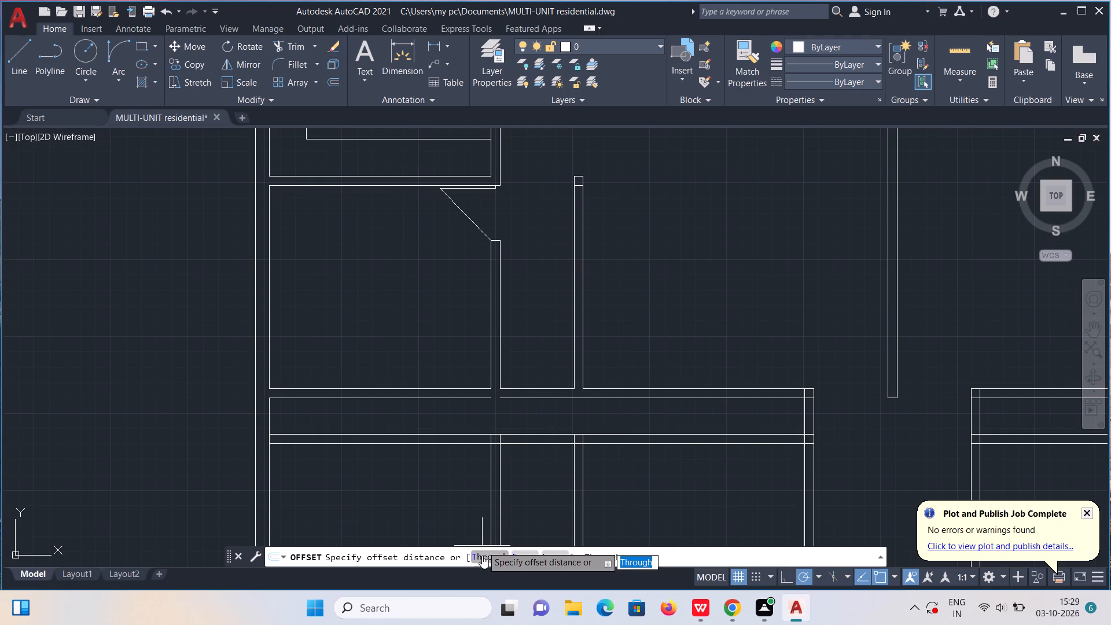
pyautogui.click(484, 559)
pyautogui.click(529, 388)
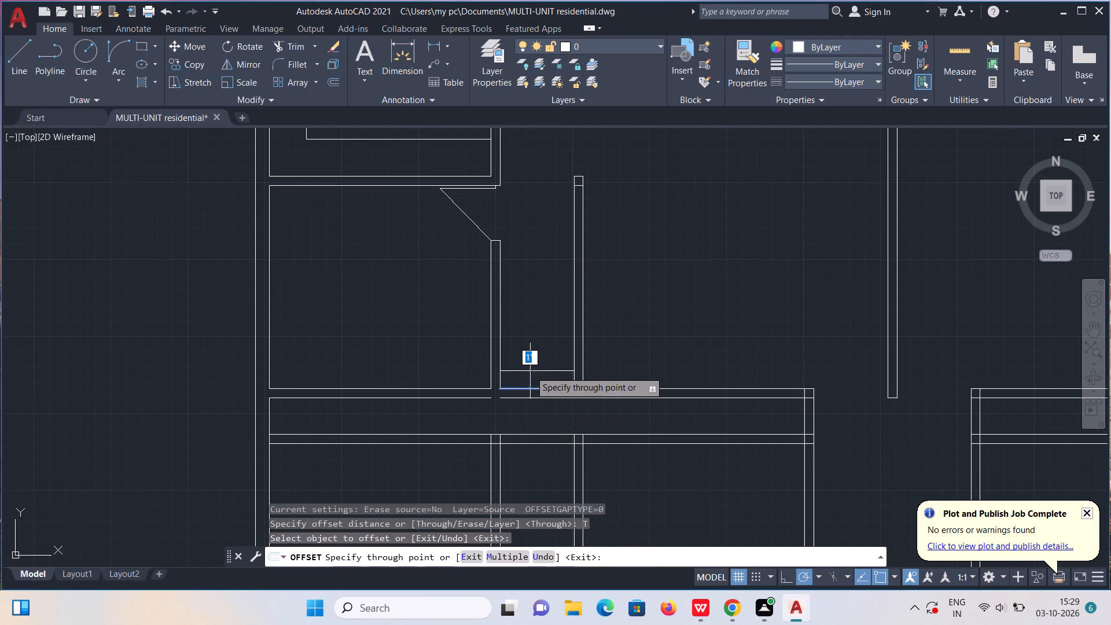
pyautogui.write("7'")
pyautogui.press('Return')
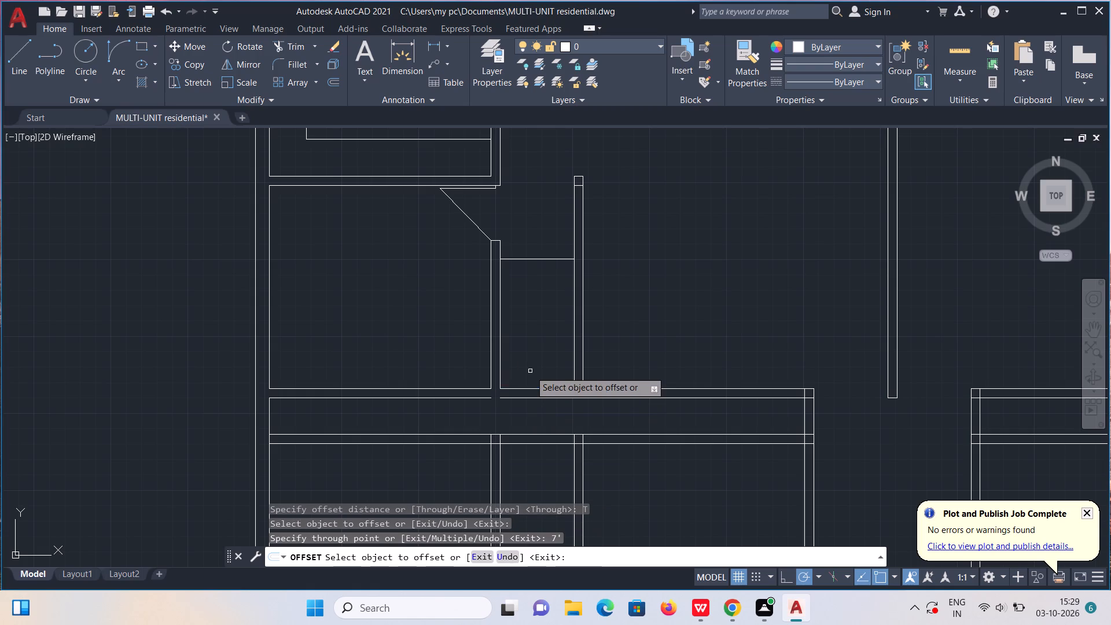
pyautogui.click(535, 259)
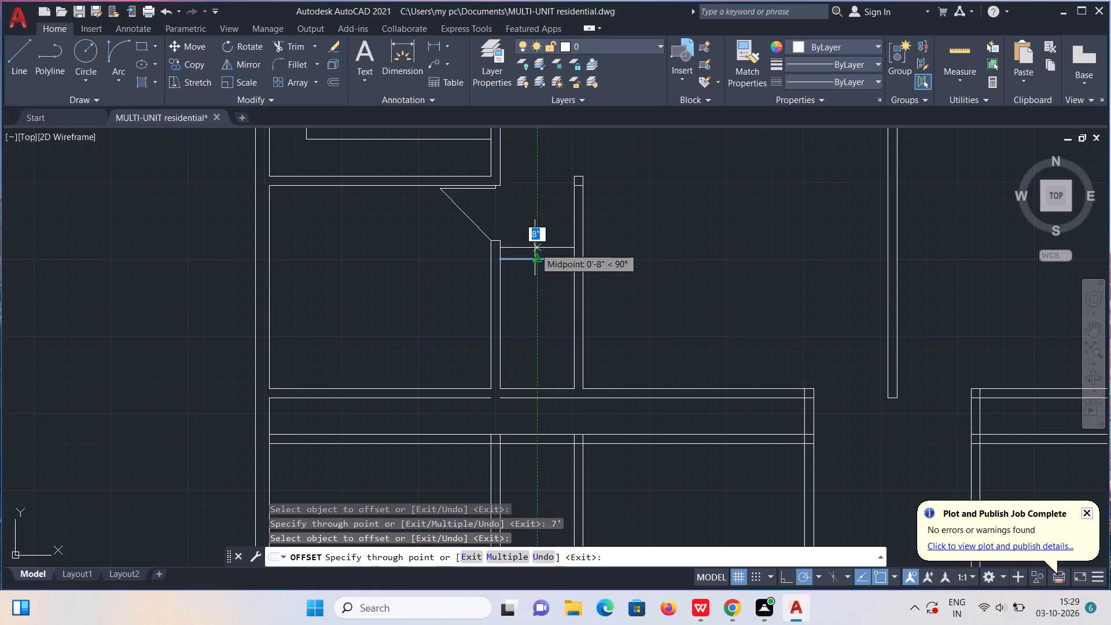
pyautogui.write('6"')
pyautogui.press('Return')
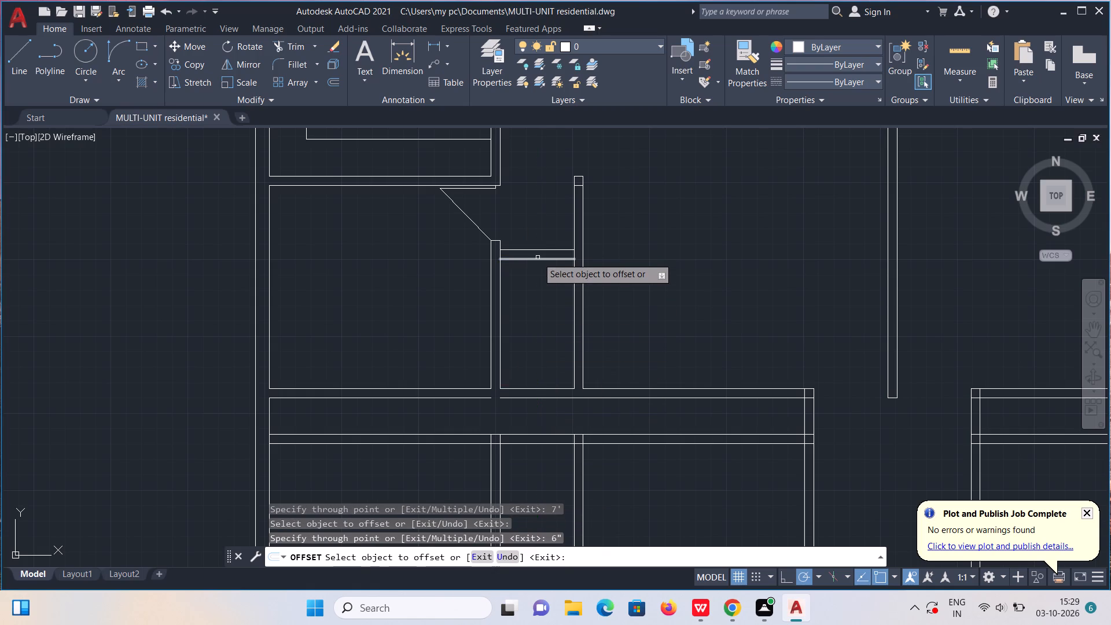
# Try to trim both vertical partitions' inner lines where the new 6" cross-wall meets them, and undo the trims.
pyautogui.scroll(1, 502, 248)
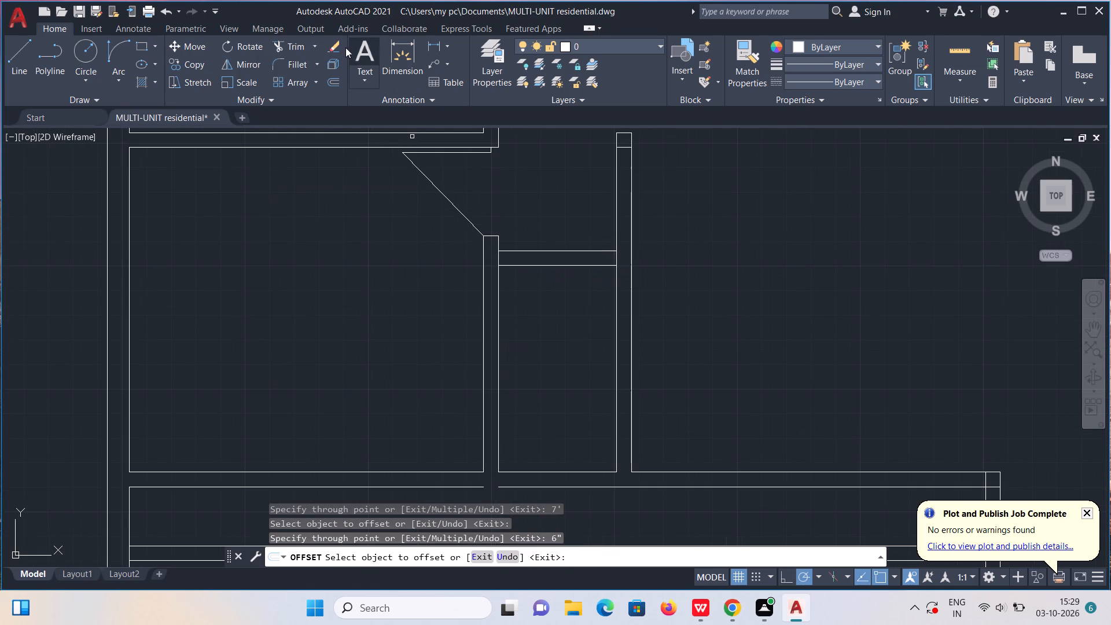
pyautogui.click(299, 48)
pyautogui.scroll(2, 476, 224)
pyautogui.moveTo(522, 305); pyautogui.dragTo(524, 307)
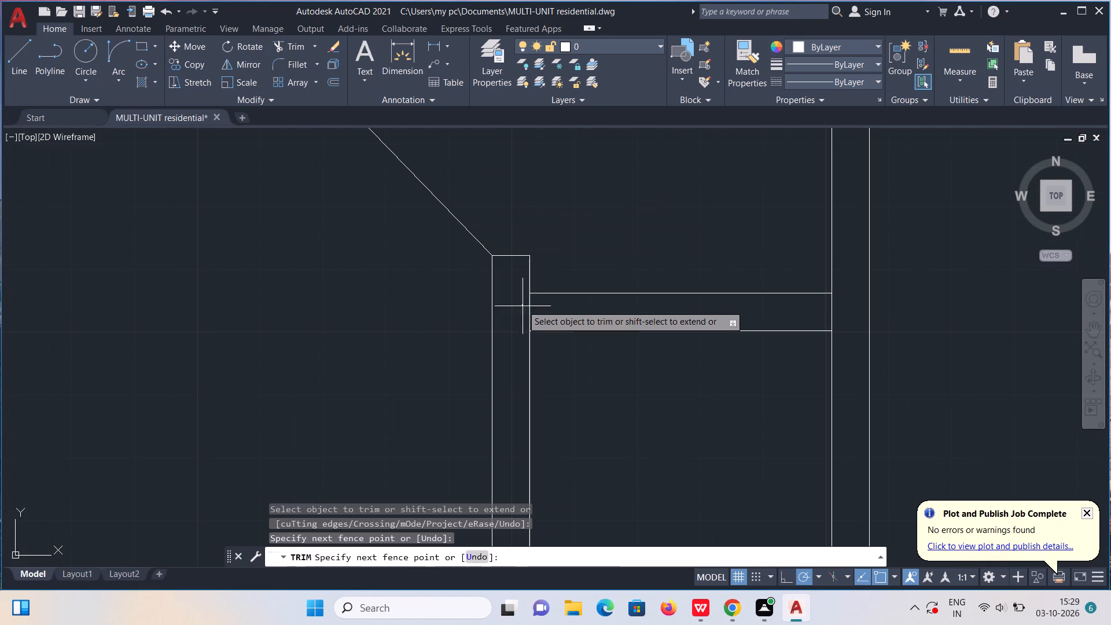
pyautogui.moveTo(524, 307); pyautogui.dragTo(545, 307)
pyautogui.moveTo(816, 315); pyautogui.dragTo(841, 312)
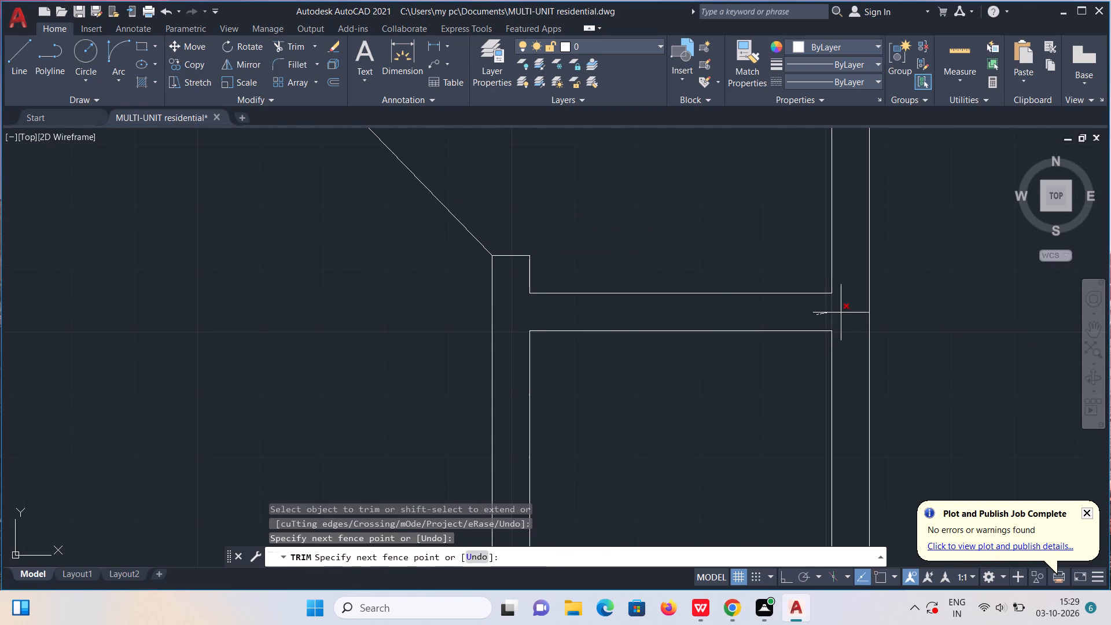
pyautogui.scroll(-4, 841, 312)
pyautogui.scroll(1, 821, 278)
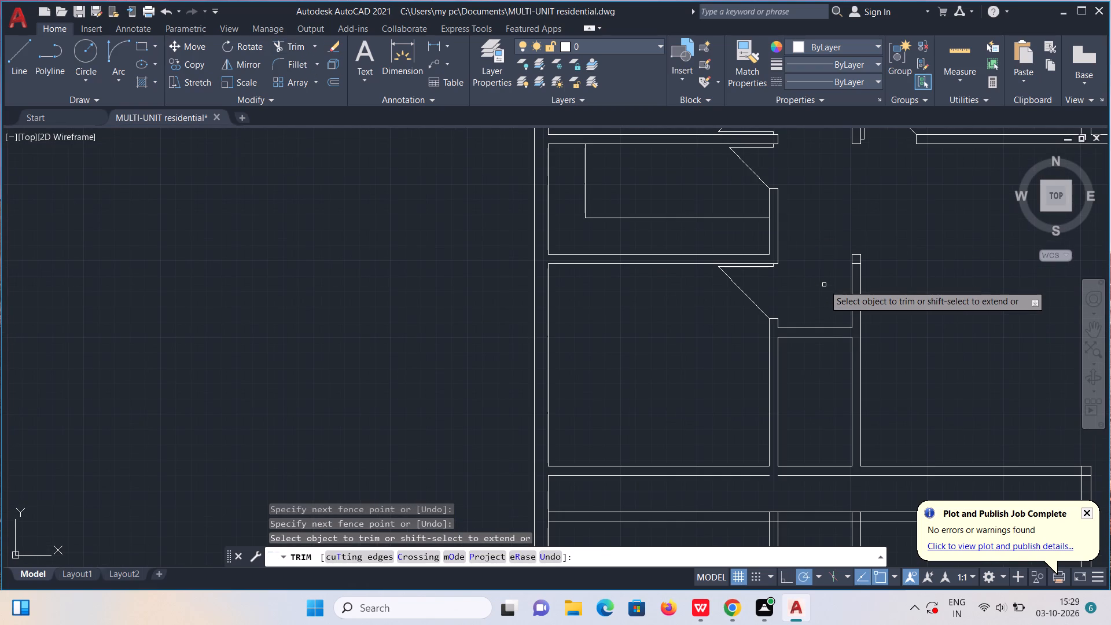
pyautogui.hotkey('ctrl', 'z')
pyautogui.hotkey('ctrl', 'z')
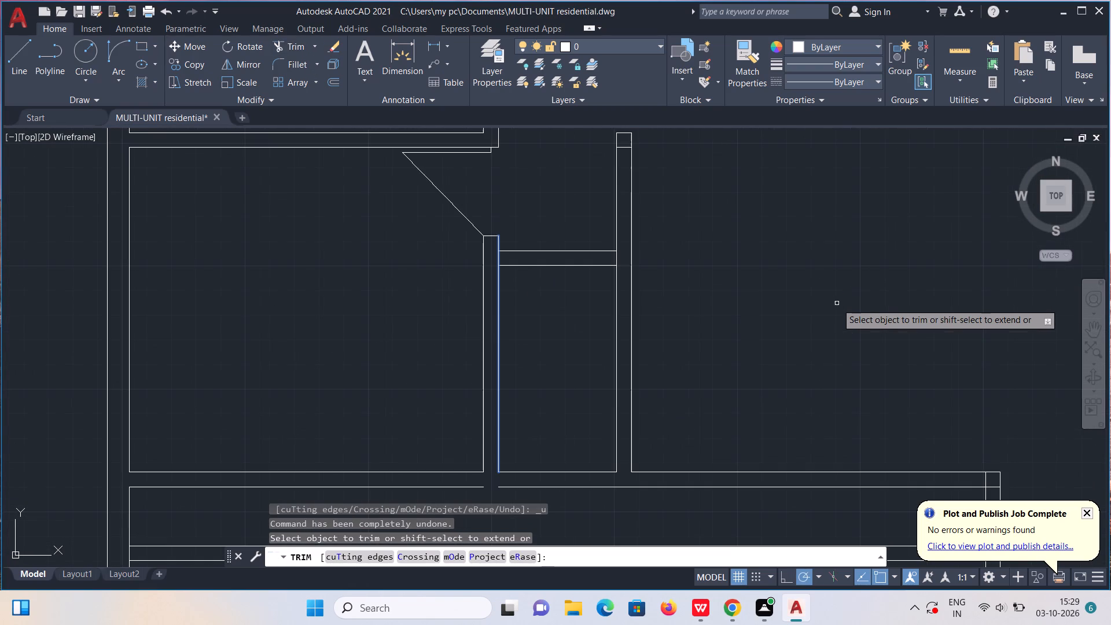
# Trim both vertical partitions' inner line segments between the new cross-wall's two lines to open its junctions.
pyautogui.scroll(2, 542, 261)
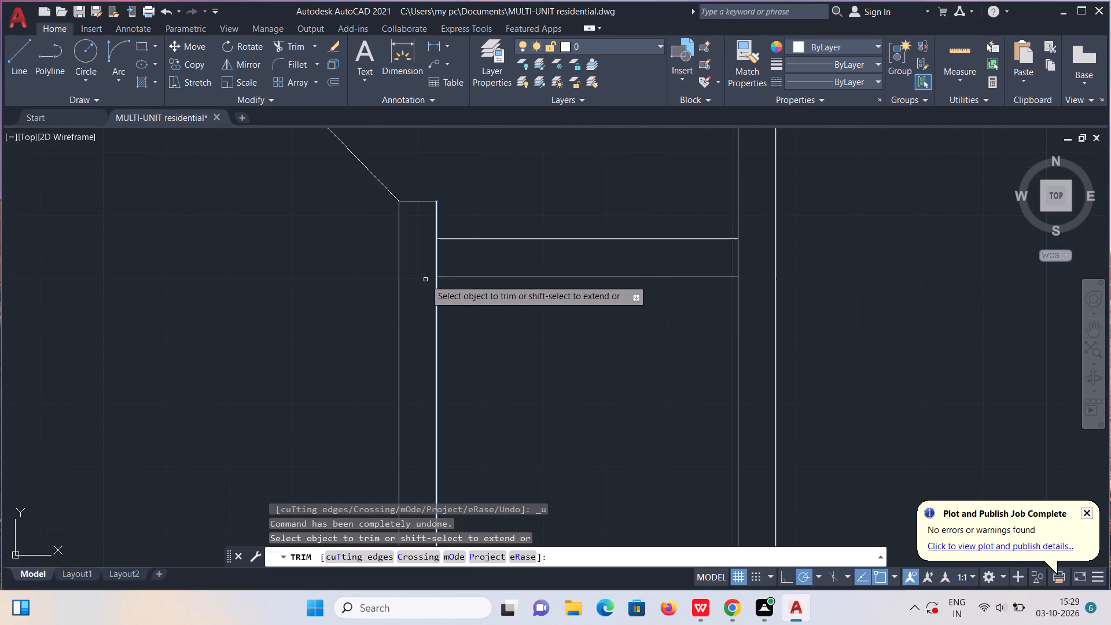
pyautogui.moveTo(419, 264); pyautogui.dragTo(470, 260)
pyautogui.moveTo(735, 253); pyautogui.dragTo(737, 252)
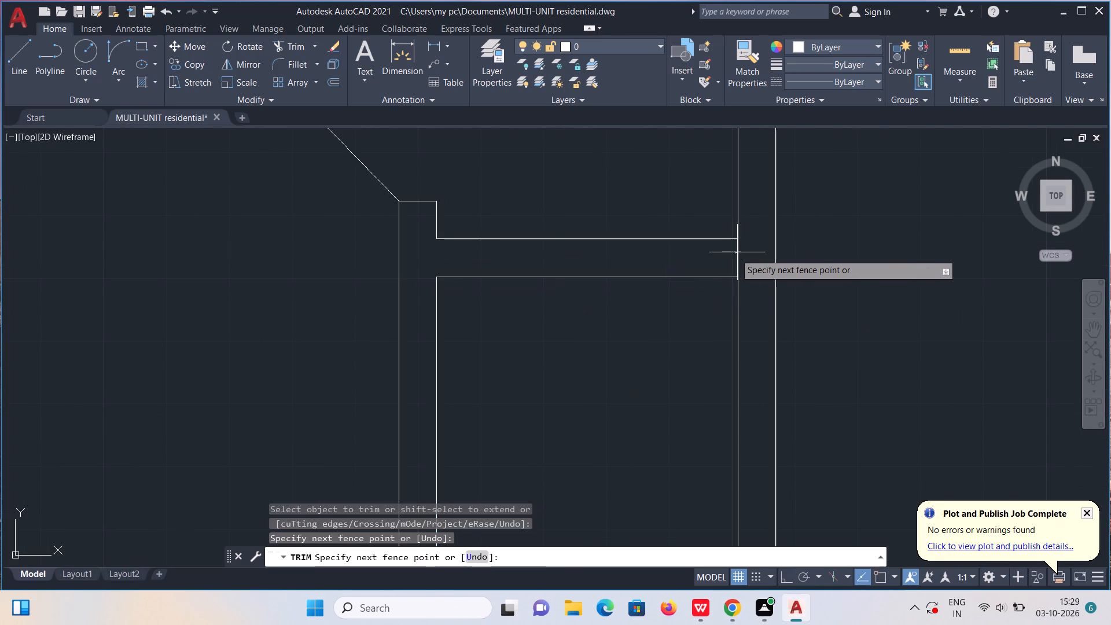
pyautogui.moveTo(737, 252); pyautogui.dragTo(741, 252)
pyautogui.press('Escape')
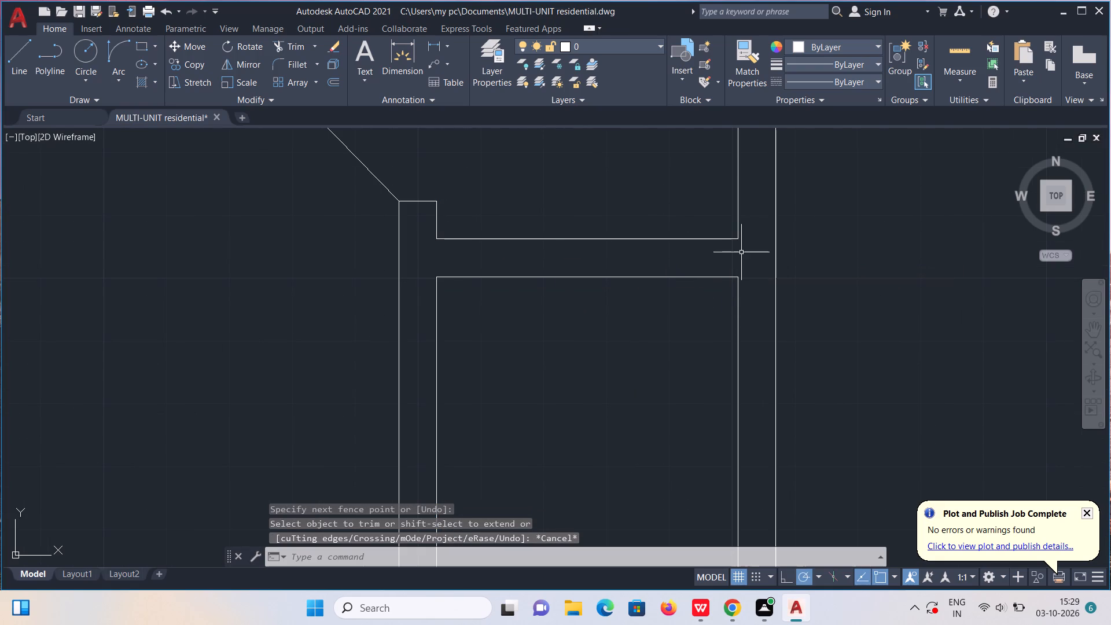
# Draw a line continuing the cross-wall's upper edge across the second vertical partition to its outer line.
pyautogui.press('l')
pyautogui.press('Return')
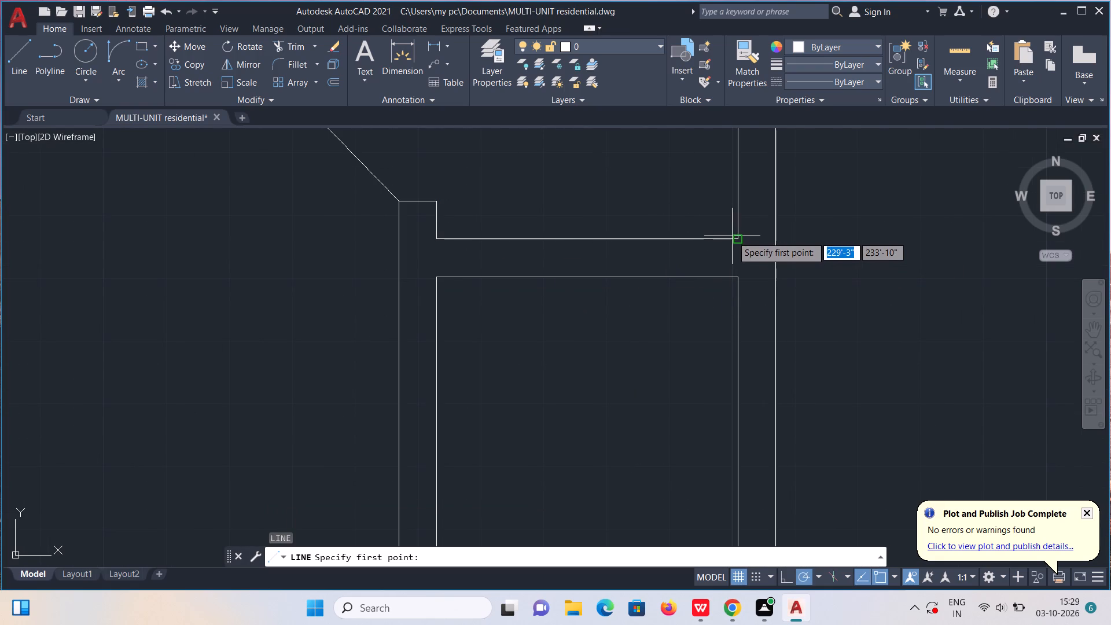
pyautogui.click(735, 239)
pyautogui.click(774, 239)
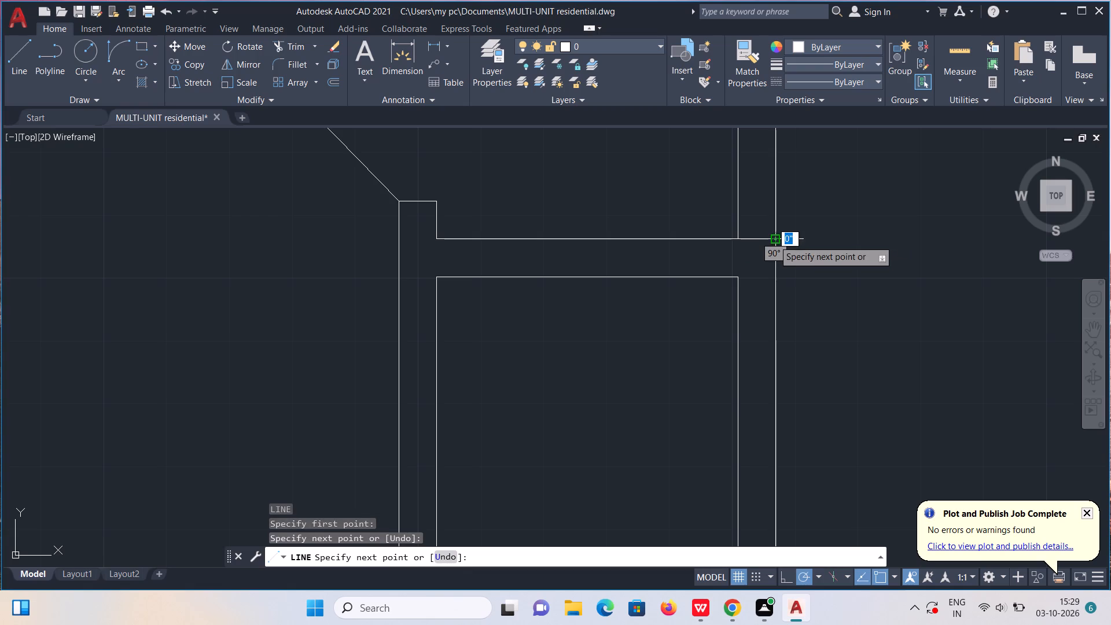
pyautogui.press('Escape')
# Trim away the second vertical partition above the cross-wall, including the two short leftover horizontal segments at its former top end.
pyautogui.click(303, 49)
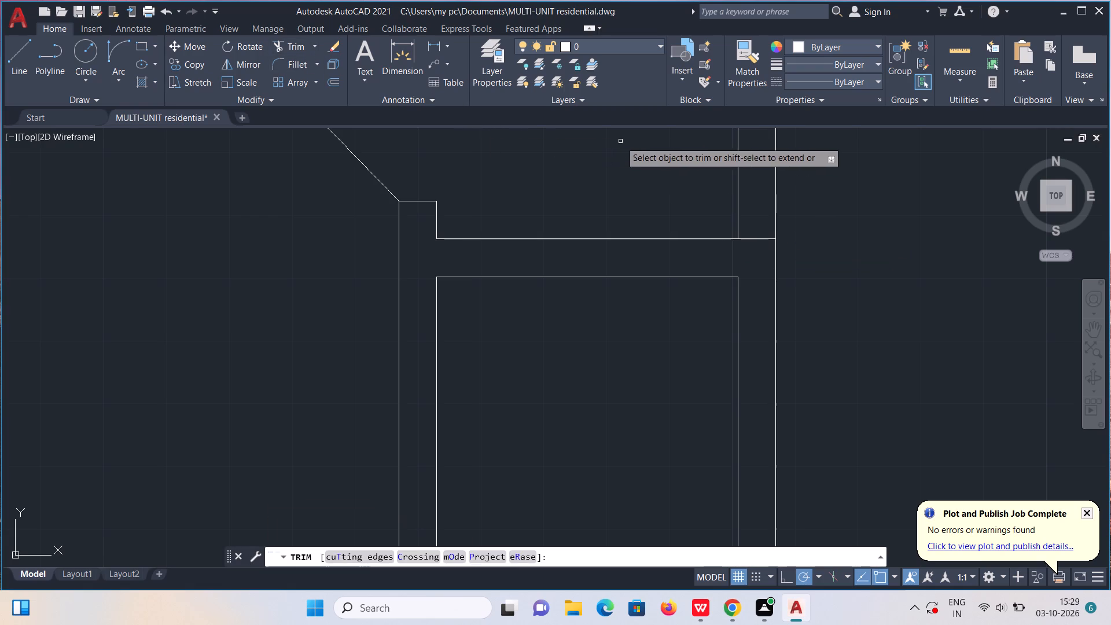
pyautogui.moveTo(705, 174); pyautogui.dragTo(792, 181)
pyautogui.scroll(-3, 792, 181)
pyautogui.moveTo(767, 198); pyautogui.dragTo(741, 306, button='middle')
pyautogui.scroll(-1, 746, 290)
pyautogui.scroll(2, 775, 228)
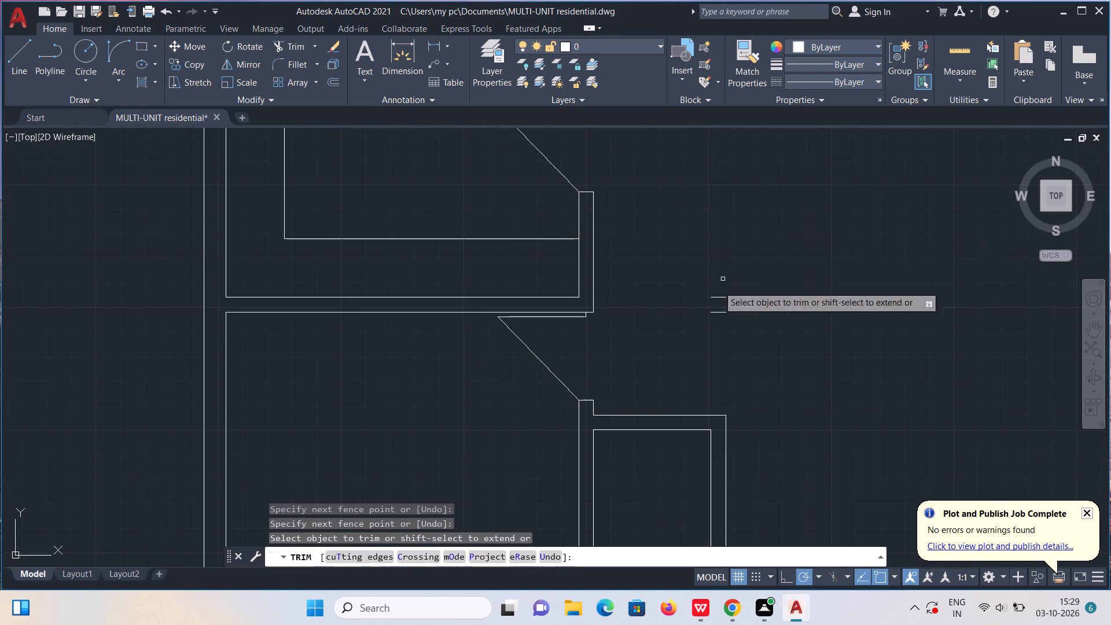
pyautogui.moveTo(714, 288); pyautogui.dragTo(718, 316)
pyautogui.scroll(-1, 718, 311)
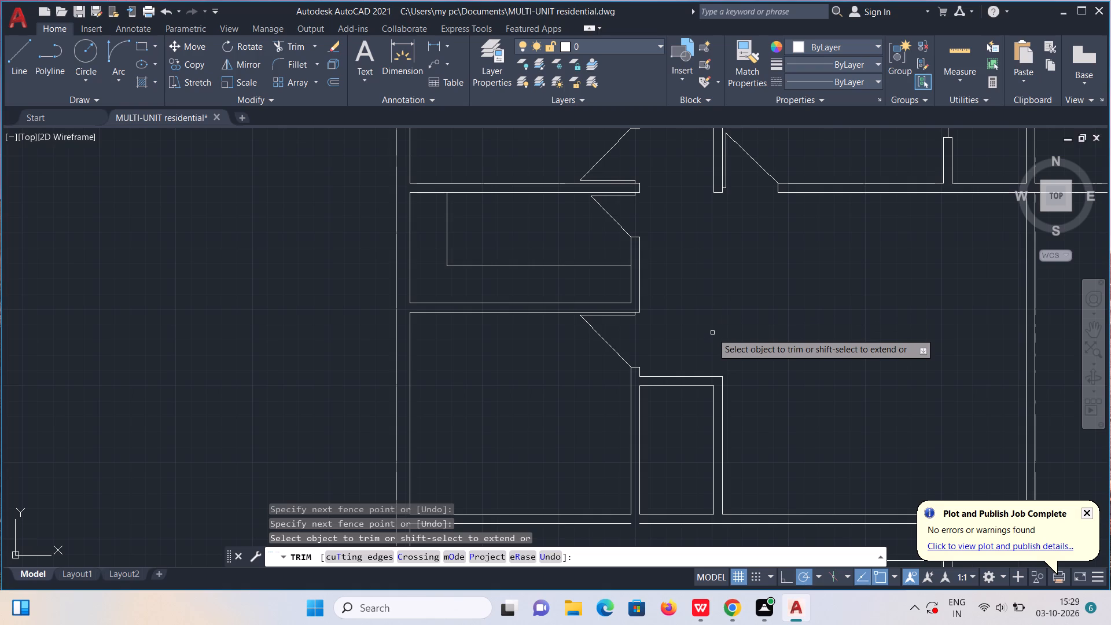
pyautogui.press('Escape')
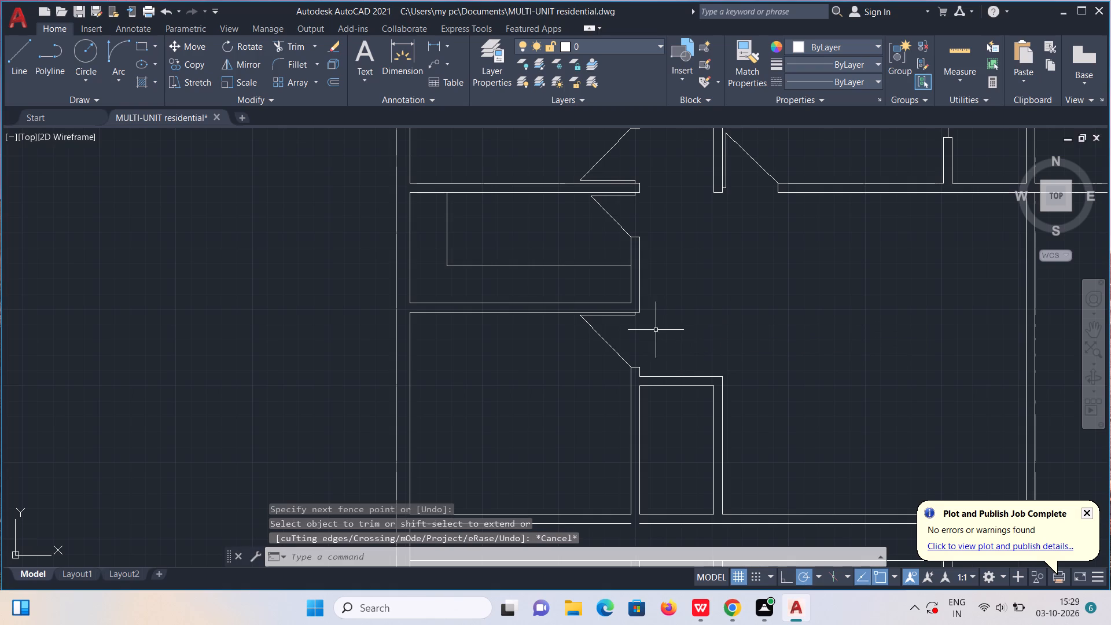
# Draw a jamb line across the cross-wall's thickness at the second vertical partition's inner face.
pyautogui.press('l')
pyautogui.press('Return')
pyautogui.scroll(3, 726, 368)
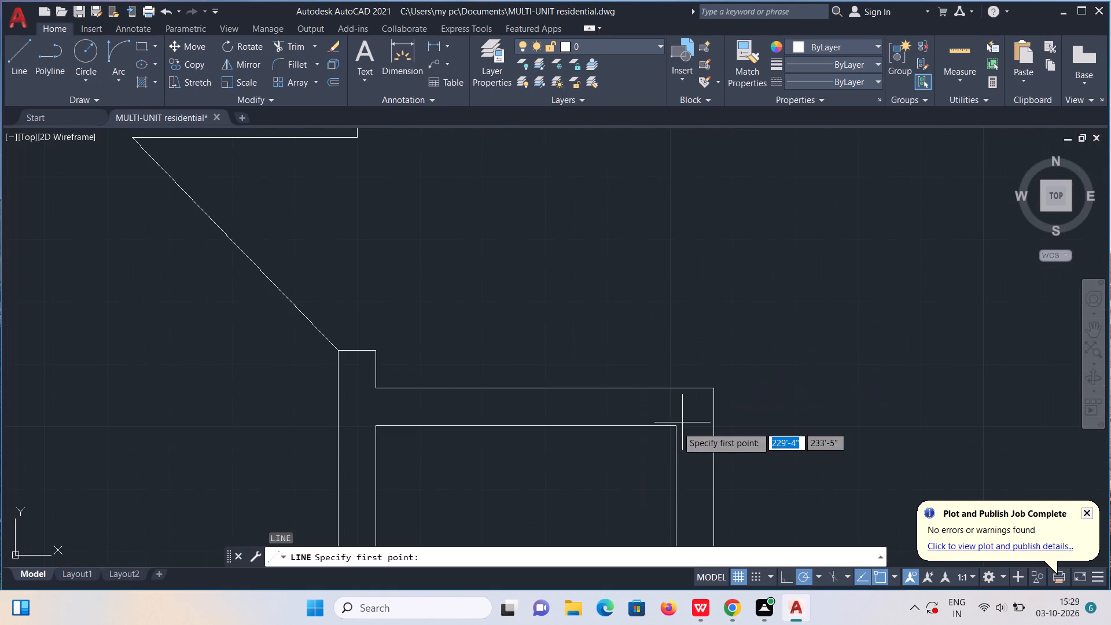
pyautogui.click(673, 428)
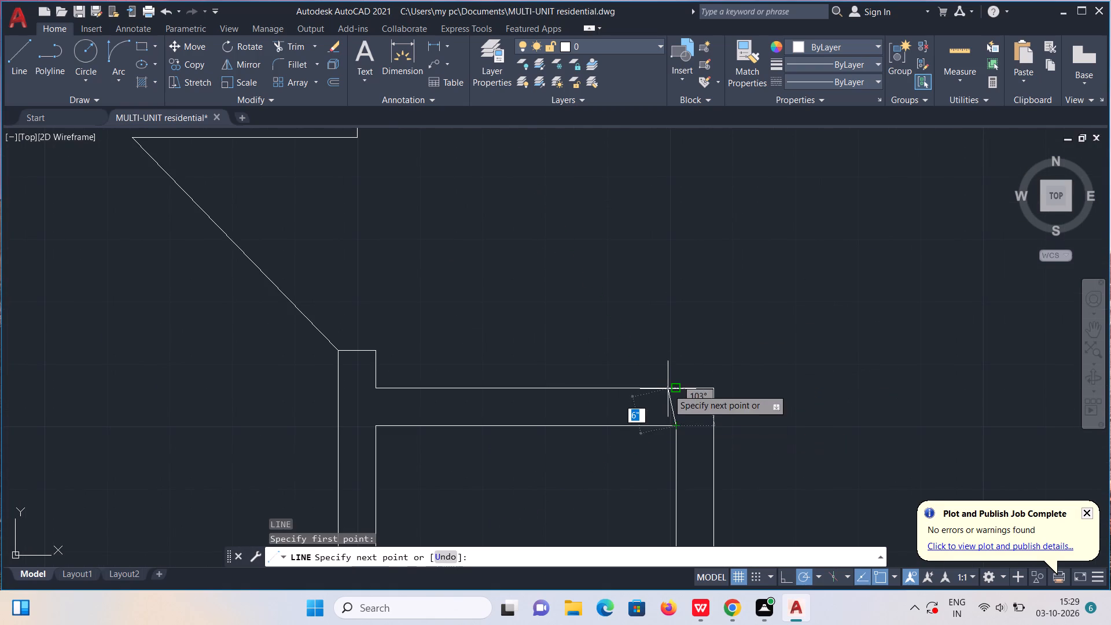
pyautogui.click(679, 387)
pyautogui.press('Escape')
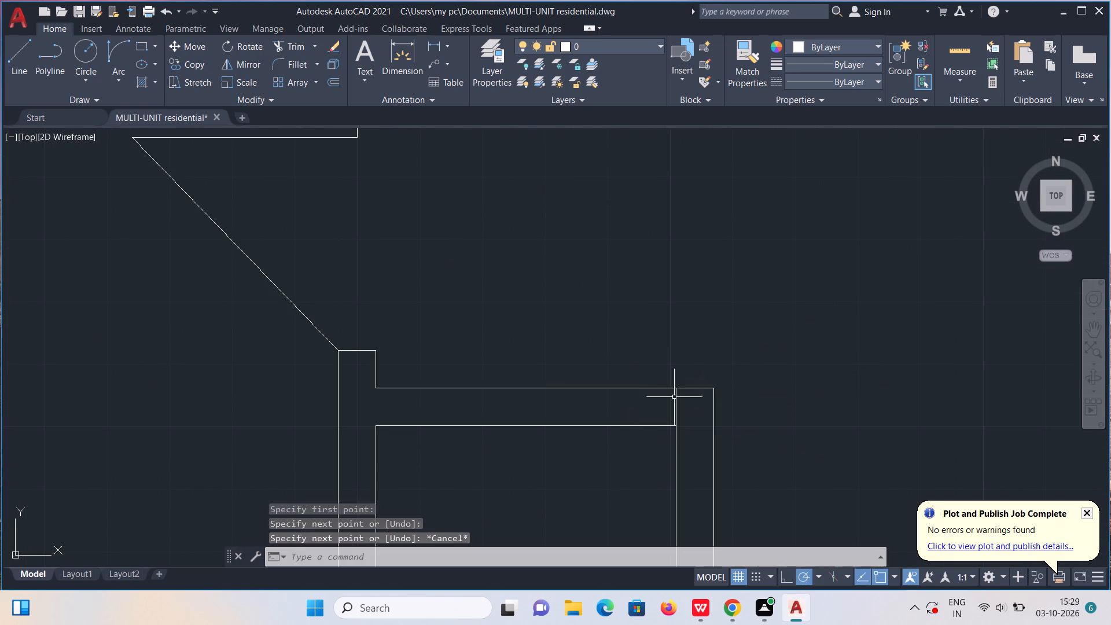
# Copy the jamb line 2'5" along the cross-wall toward the first vertical partition.
pyautogui.click(677, 408)
pyautogui.write('co')
pyautogui.press('Return')
pyautogui.click(674, 406)
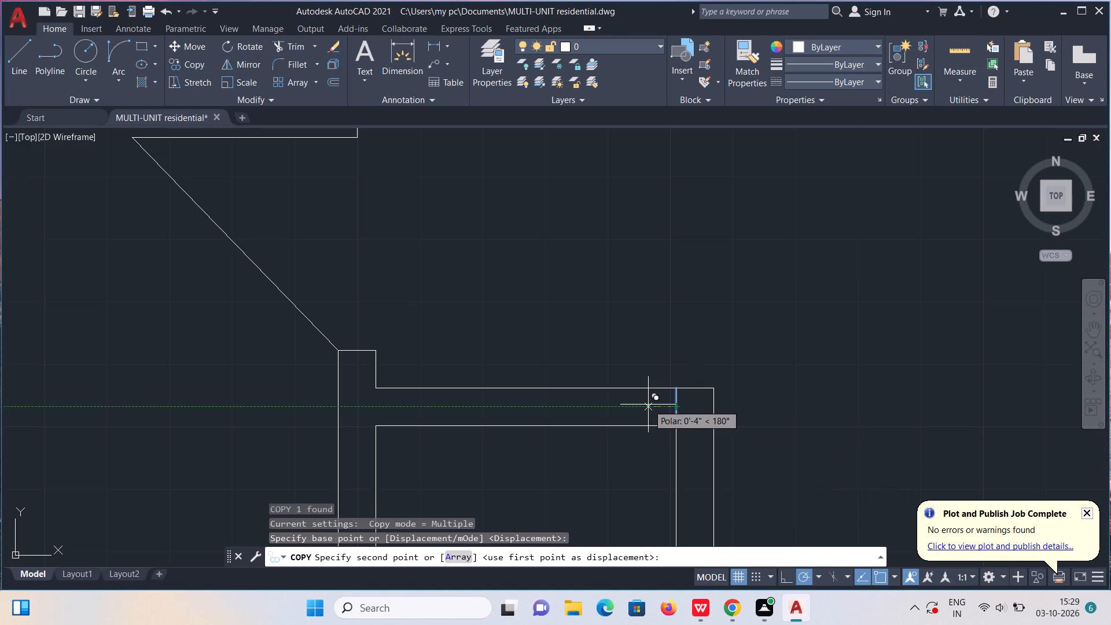
pyautogui.write("2'6")
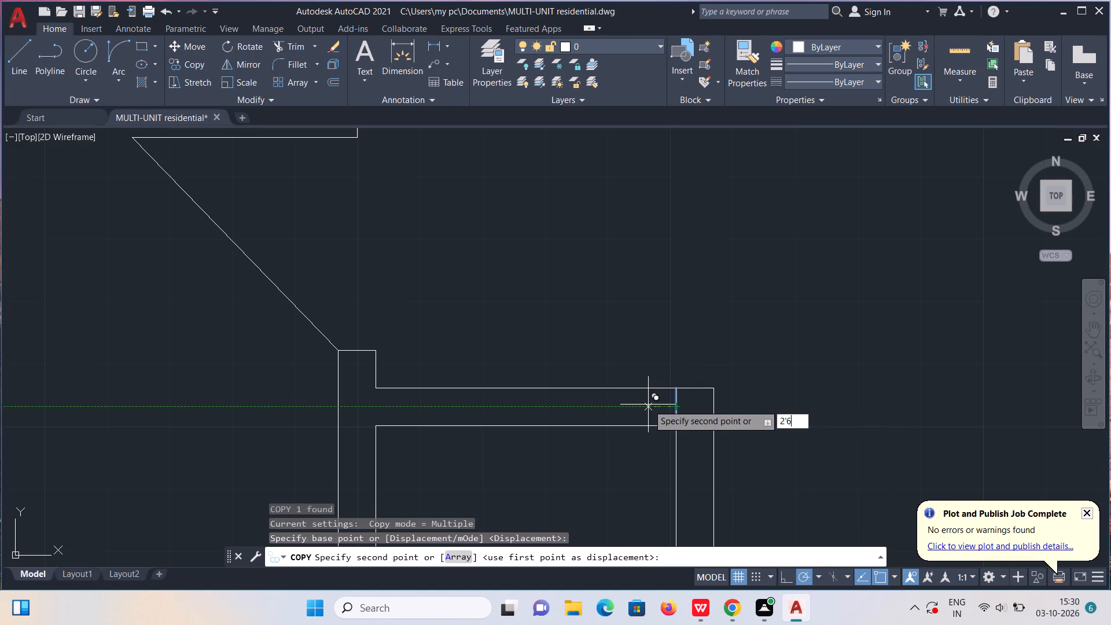
pyautogui.press('BackSpace')
pyautogui.write('5"')
pyautogui.press('Return')
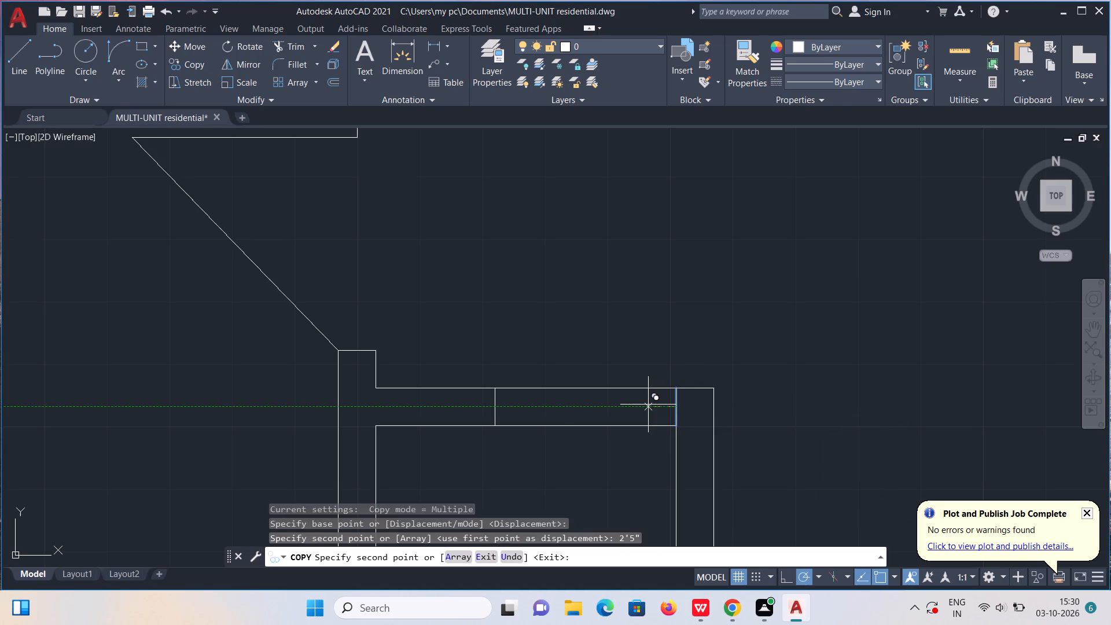
# Trim the cross-wall's upper and lower lines between the two jamb lines to open the doorway.
pyautogui.click(284, 43)
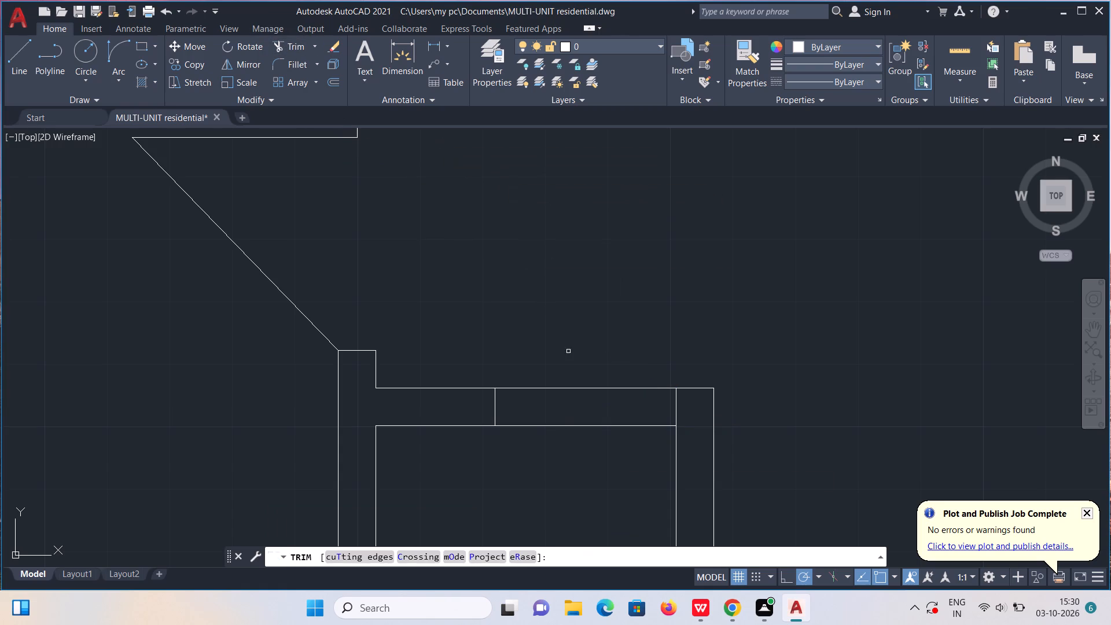
pyautogui.moveTo(598, 361); pyautogui.dragTo(598, 432)
pyautogui.press('Escape')
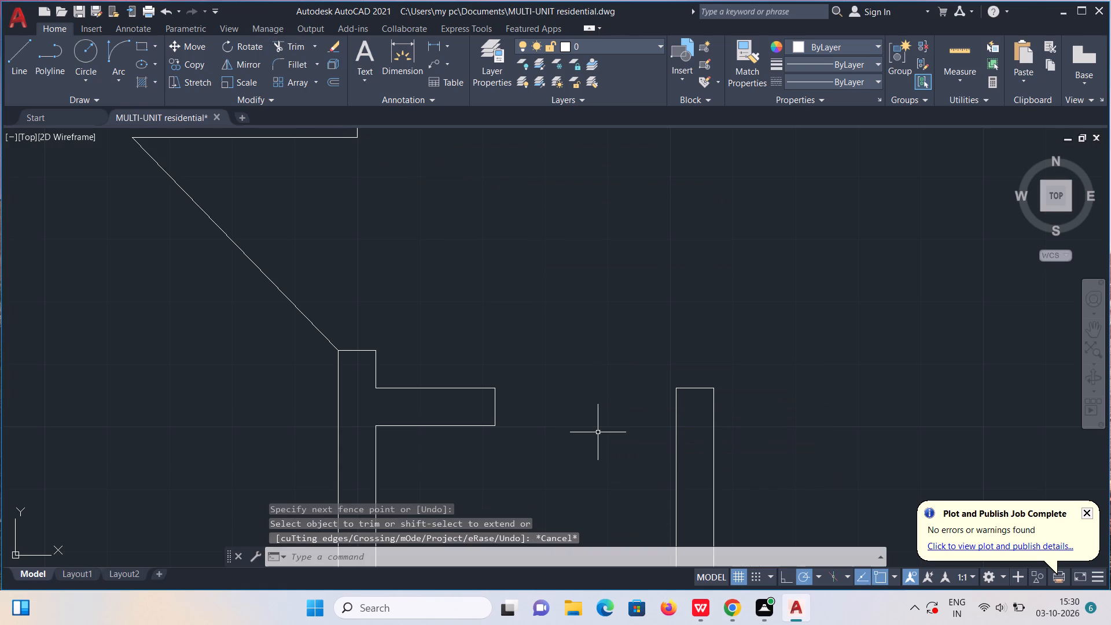
# Draw the door from the second partition's jamb midpoint: 2" into the opening, 2'5" down, and diagonally to the opposite jamb's lower corner.
pyautogui.press('l')
pyautogui.press('Return')
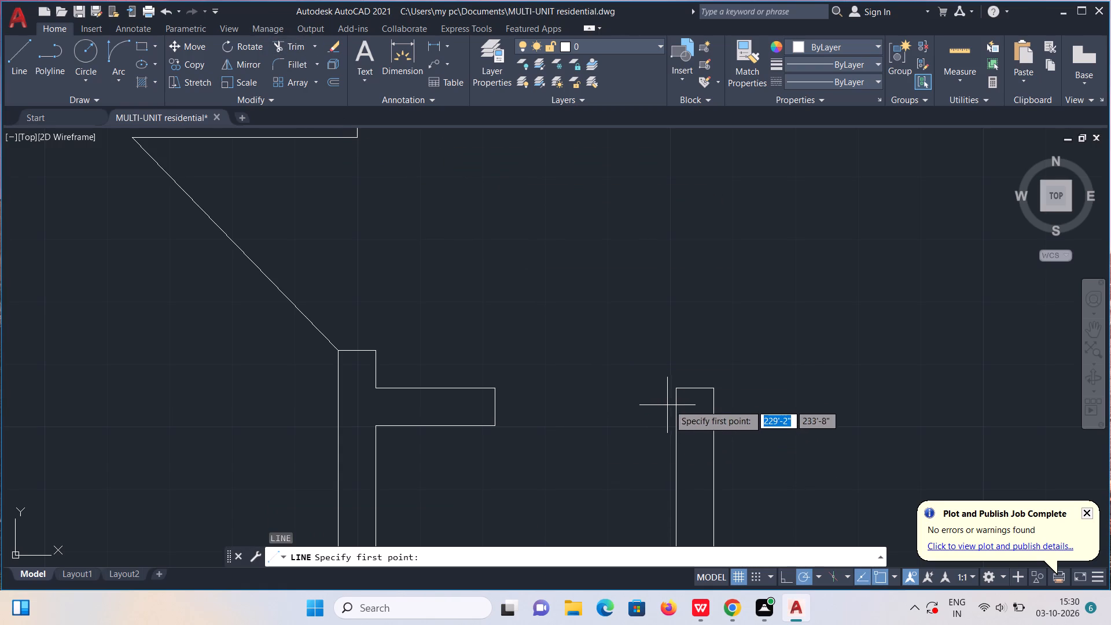
pyautogui.click(675, 409)
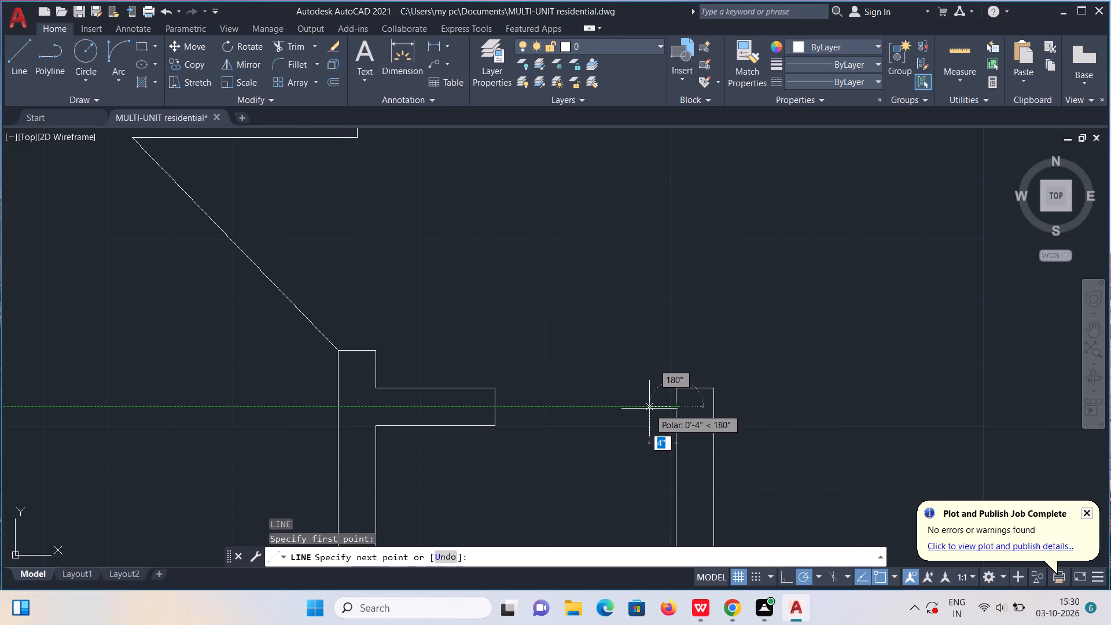
pyautogui.write('2"')
pyautogui.press('Return')
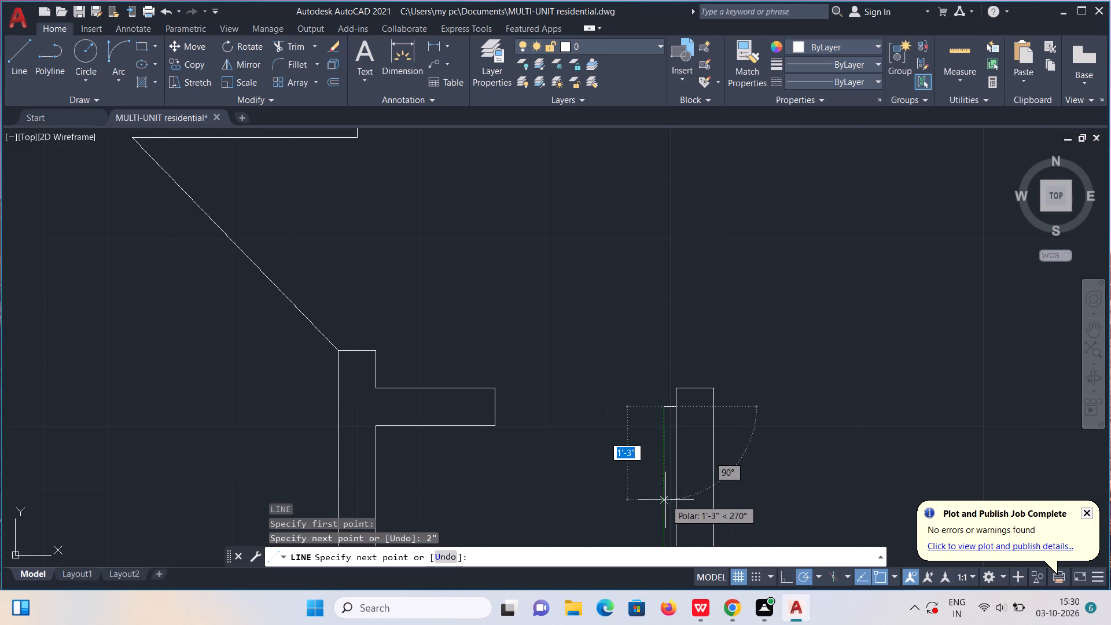
pyautogui.write("2'")
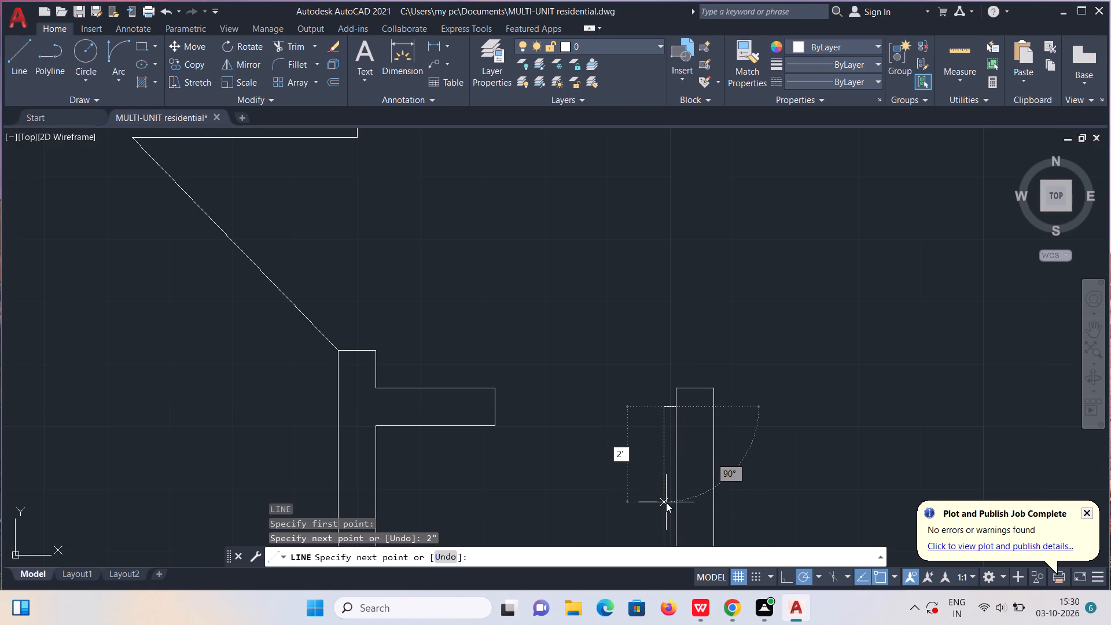
pyautogui.write('5"')
pyautogui.press('Return')
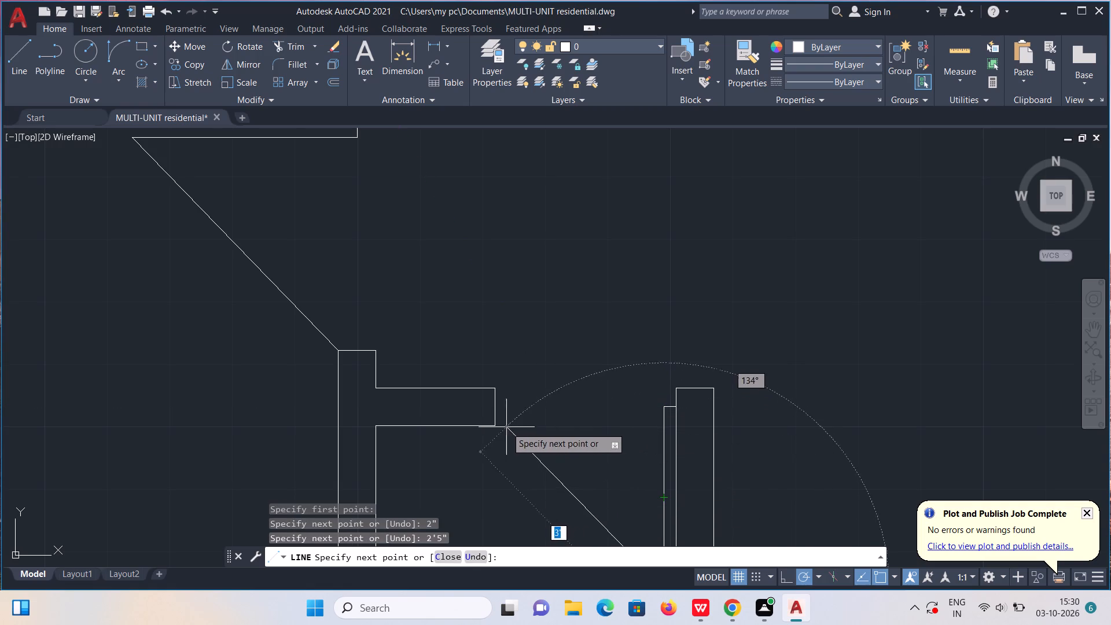
pyautogui.click(489, 424)
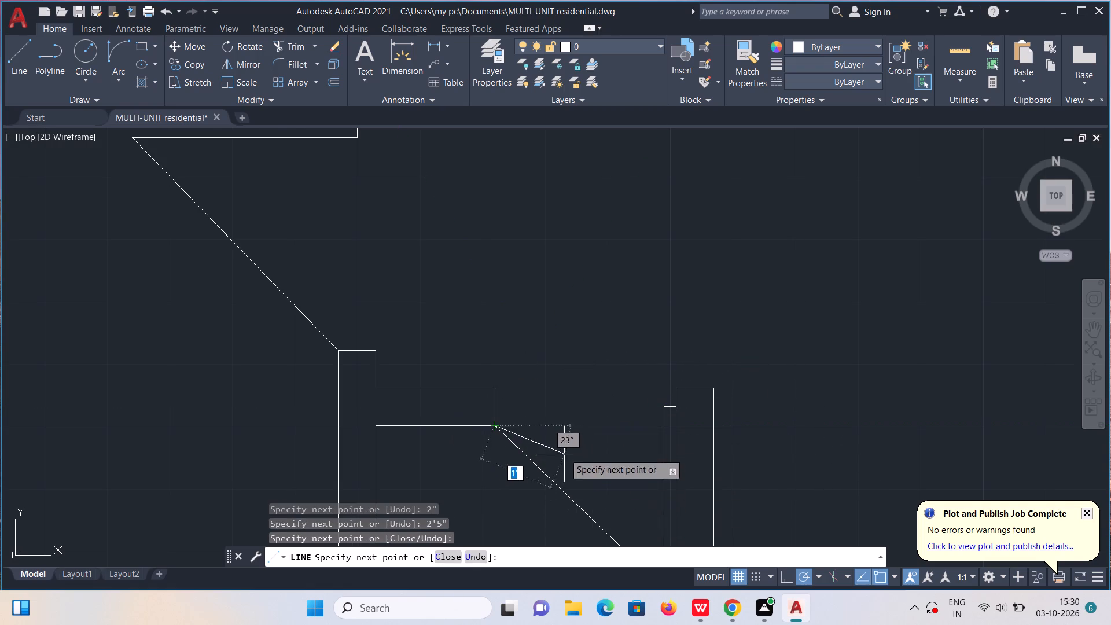
pyautogui.press('Escape')
pyautogui.scroll(-3, 564, 446)
pyautogui.moveTo(566, 447); pyautogui.dragTo(647, 279, button='middle')
pyautogui.press('Escape')
pyautogui.scroll(1, 613, 344)
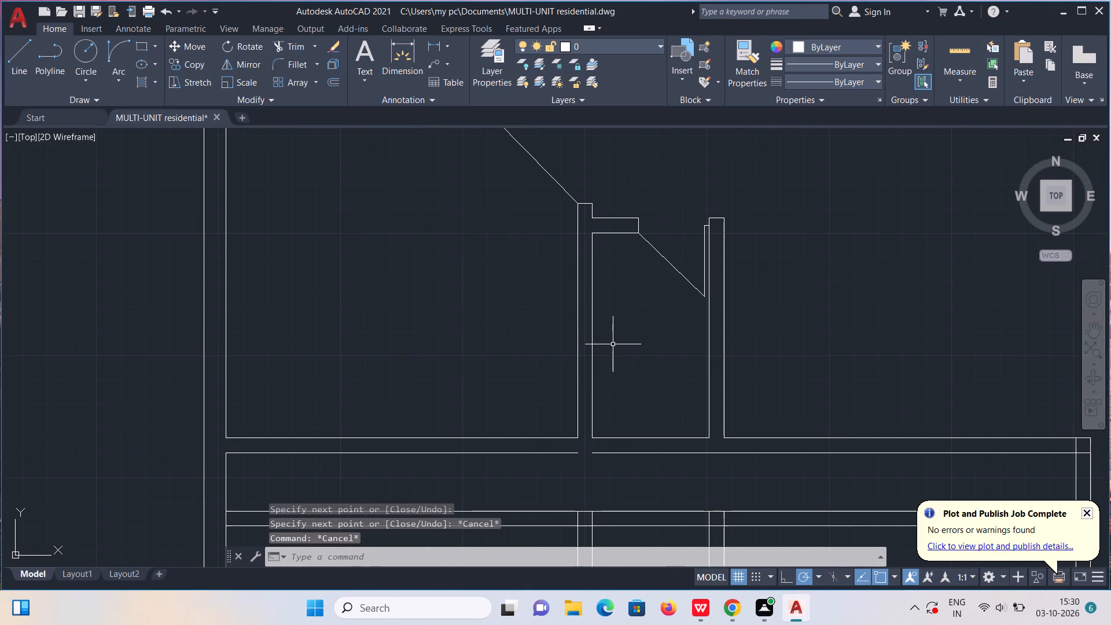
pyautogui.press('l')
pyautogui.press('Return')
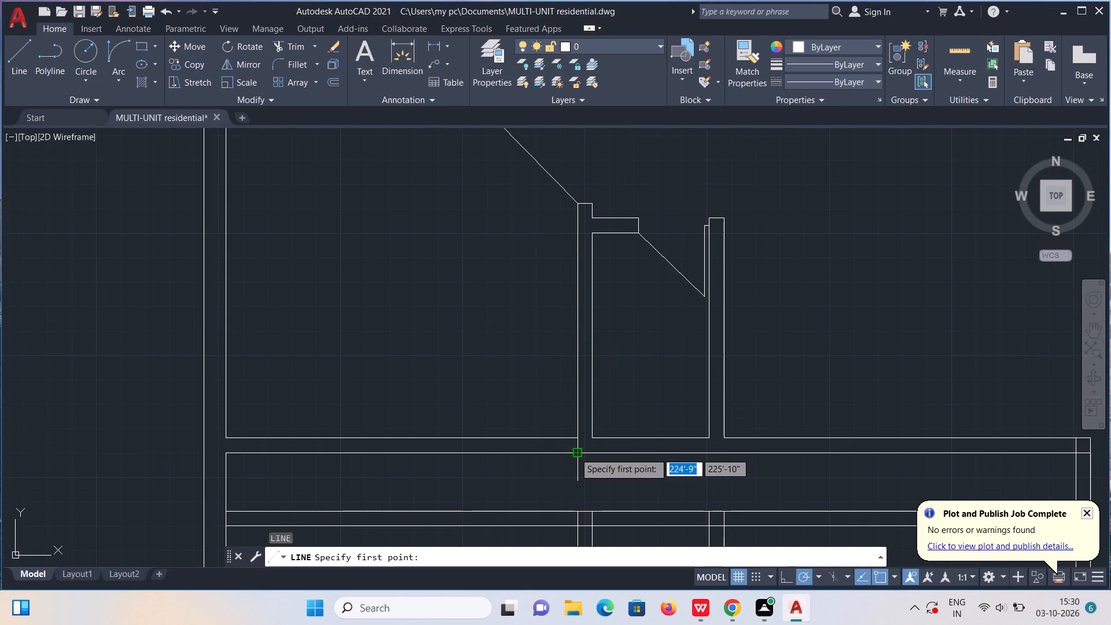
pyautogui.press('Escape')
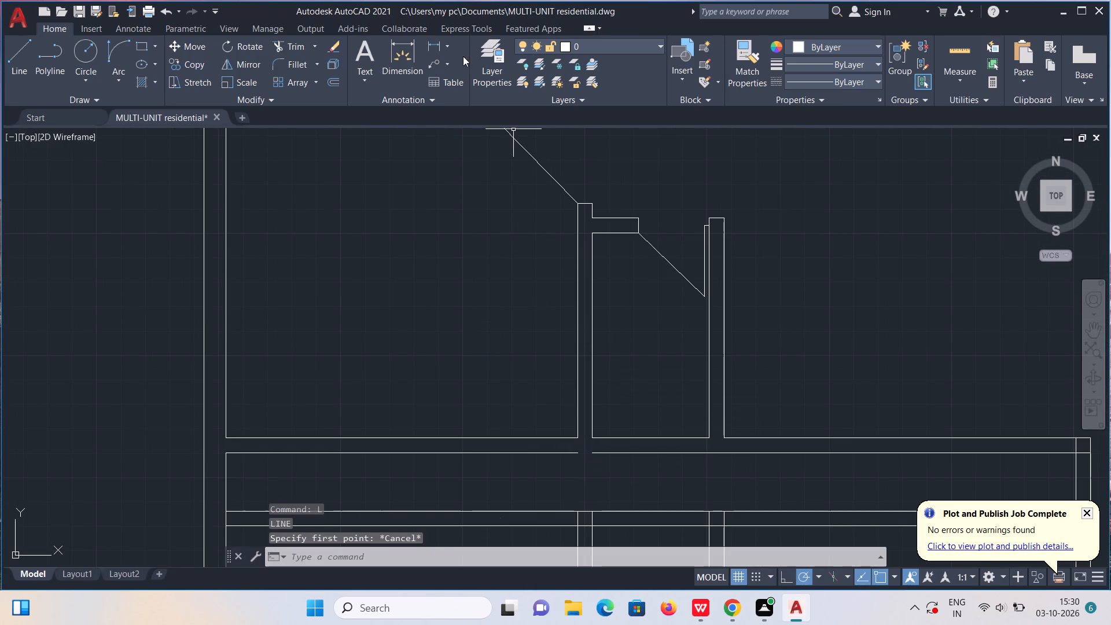
# Extend the lower line of the horizontal wall across the gap beneath the first vertical partition.
pyautogui.click(314, 48)
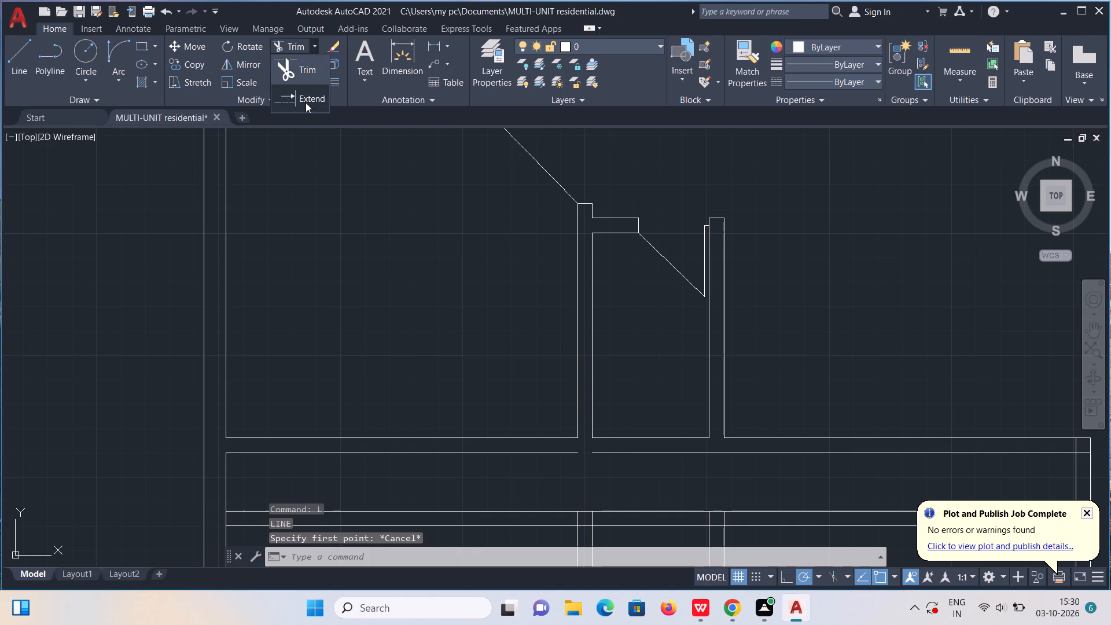
pyautogui.click(307, 102)
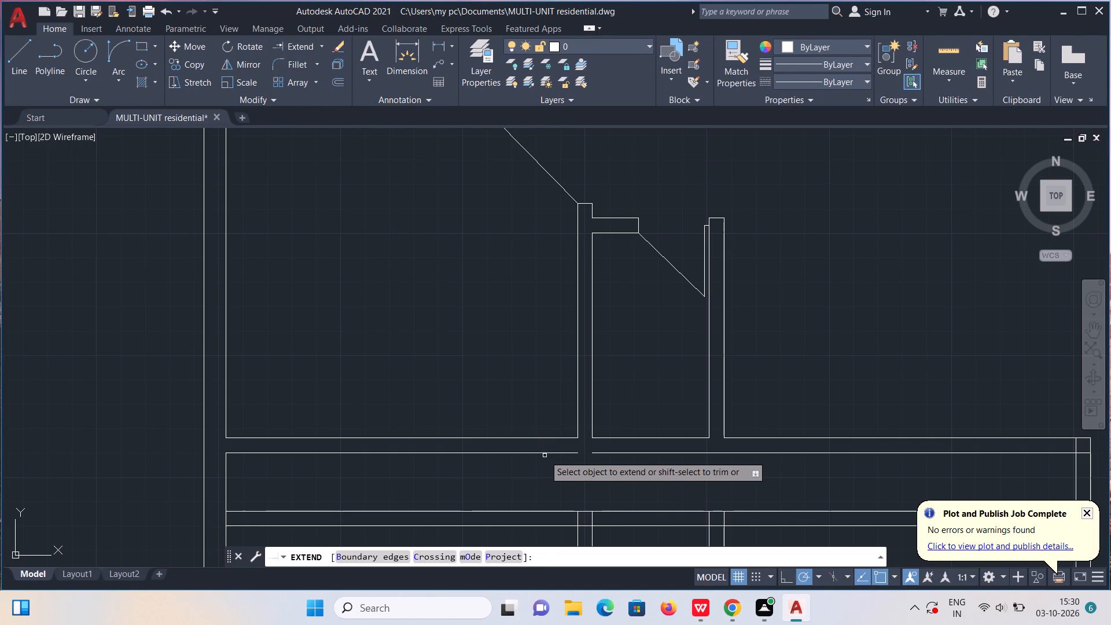
pyautogui.click(547, 454)
pyautogui.press('Escape')
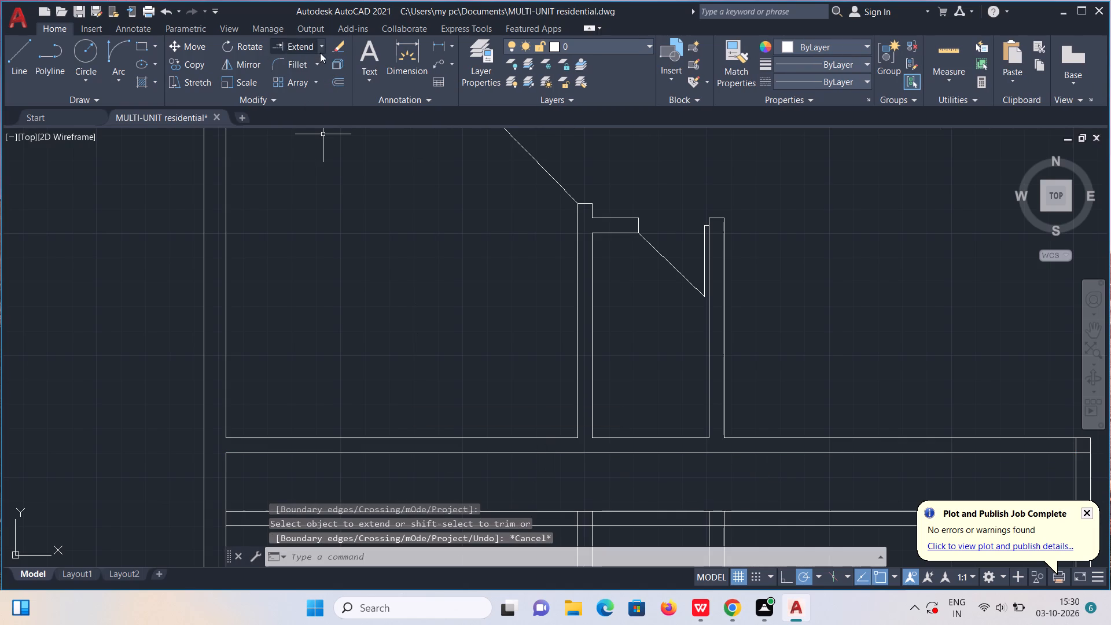
pyautogui.click(319, 47)
pyautogui.click(311, 64)
pyautogui.press('Escape')
pyautogui.scroll(-3, 358, 186)
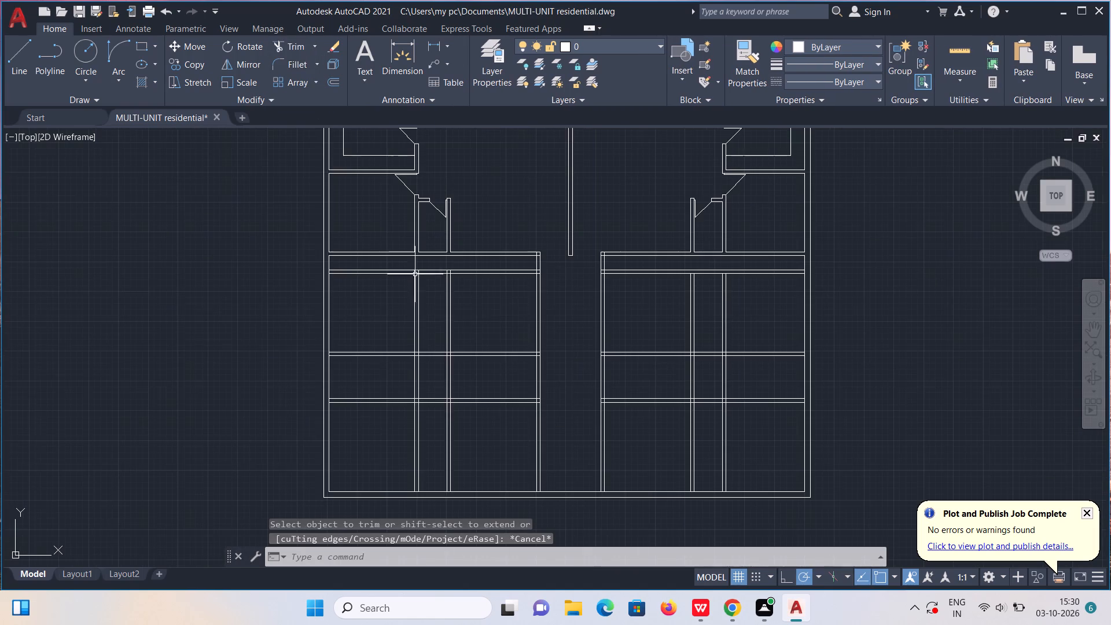
# Trim both vertical partitions' ends inside the corridor's lower wall and remove that wall's lower line across each partition's thickness.
pyautogui.moveTo(438, 221); pyautogui.dragTo(554, 303, button='middle')
pyautogui.scroll(1, 532, 270)
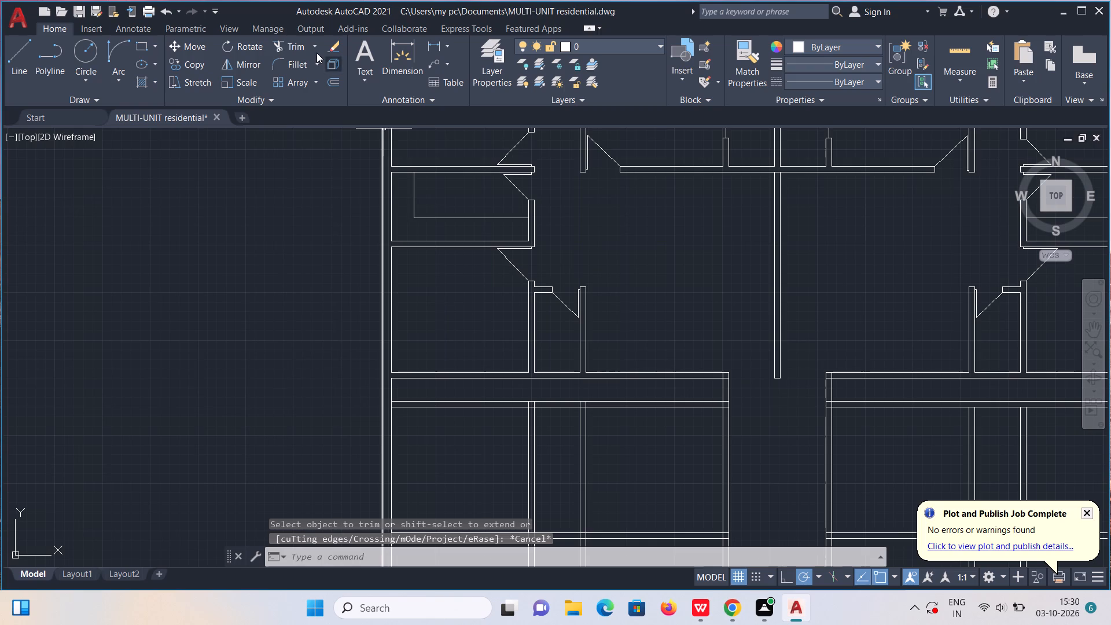
pyautogui.click(287, 45)
pyautogui.scroll(3, 570, 447)
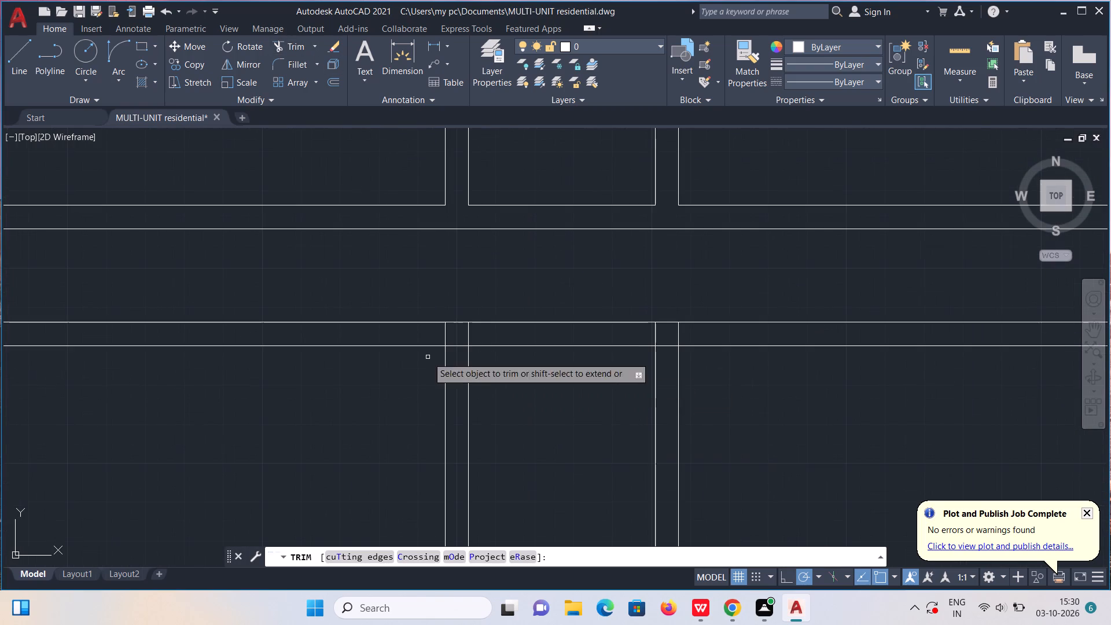
pyautogui.moveTo(435, 330); pyautogui.dragTo(476, 335)
pyautogui.moveTo(624, 336); pyautogui.dragTo(631, 337)
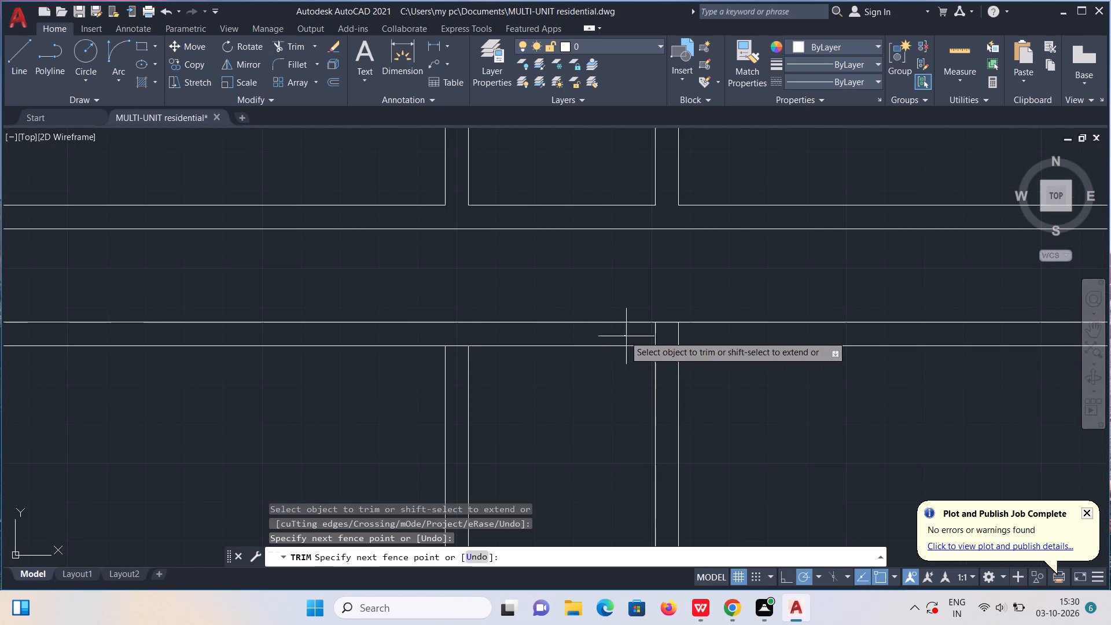
pyautogui.moveTo(631, 337); pyautogui.dragTo(689, 339)
pyautogui.moveTo(455, 338); pyautogui.dragTo(457, 363)
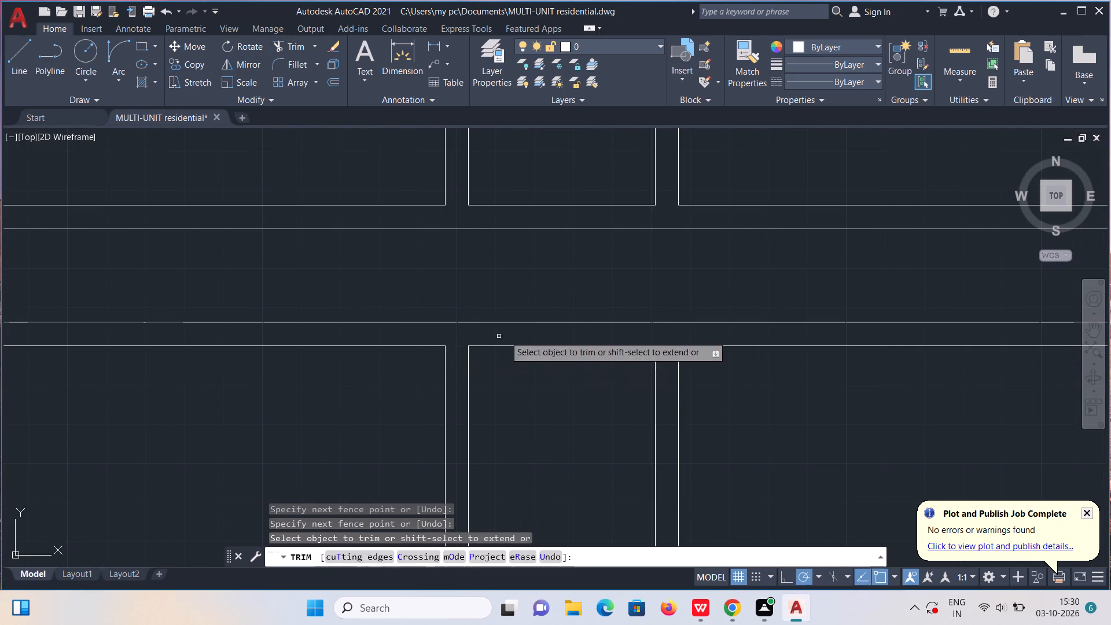
pyautogui.moveTo(665, 343); pyautogui.dragTo(671, 356)
pyautogui.scroll(-4, 671, 355)
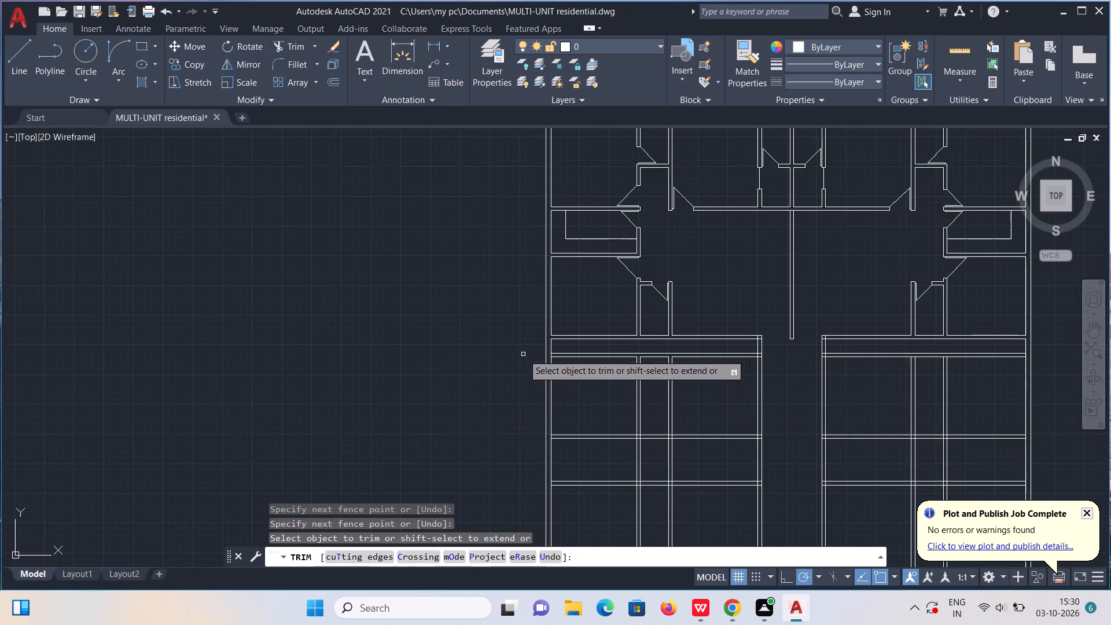
# Trim the left exterior wall's inner line where the corridor's lower wall meets it.
pyautogui.scroll(4, 535, 351)
pyautogui.moveTo(619, 378); pyautogui.dragTo(643, 377)
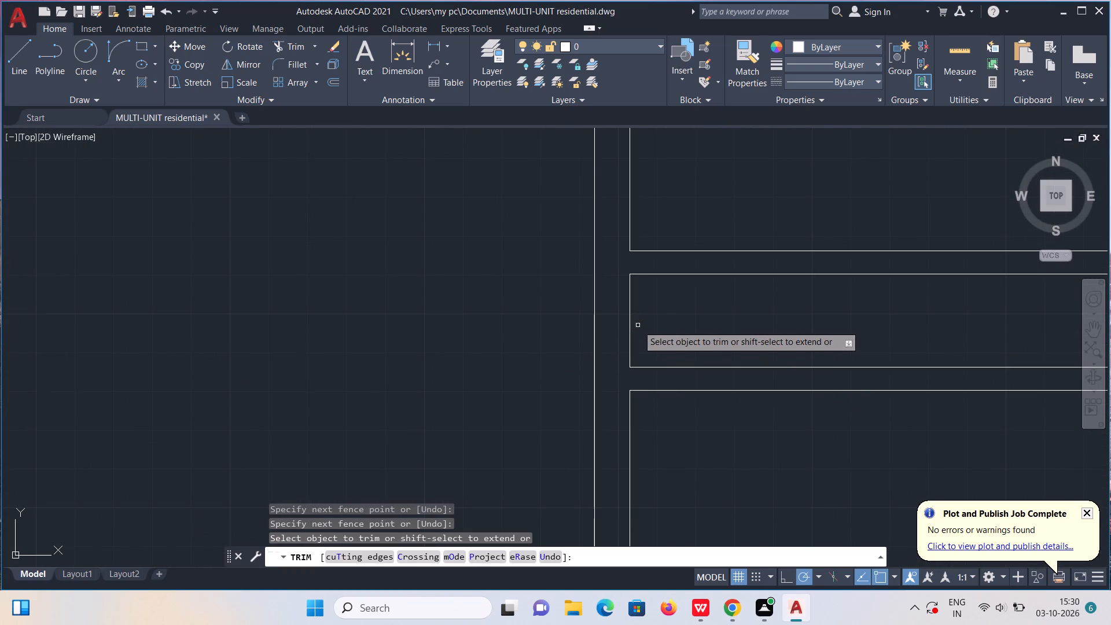
pyautogui.scroll(-1, 638, 325)
pyautogui.press('Escape')
# Draw two 9" lines across the left exterior wall, continuing both corridor-side wall lines to its outer line.
pyautogui.press('l')
pyautogui.press('Return')
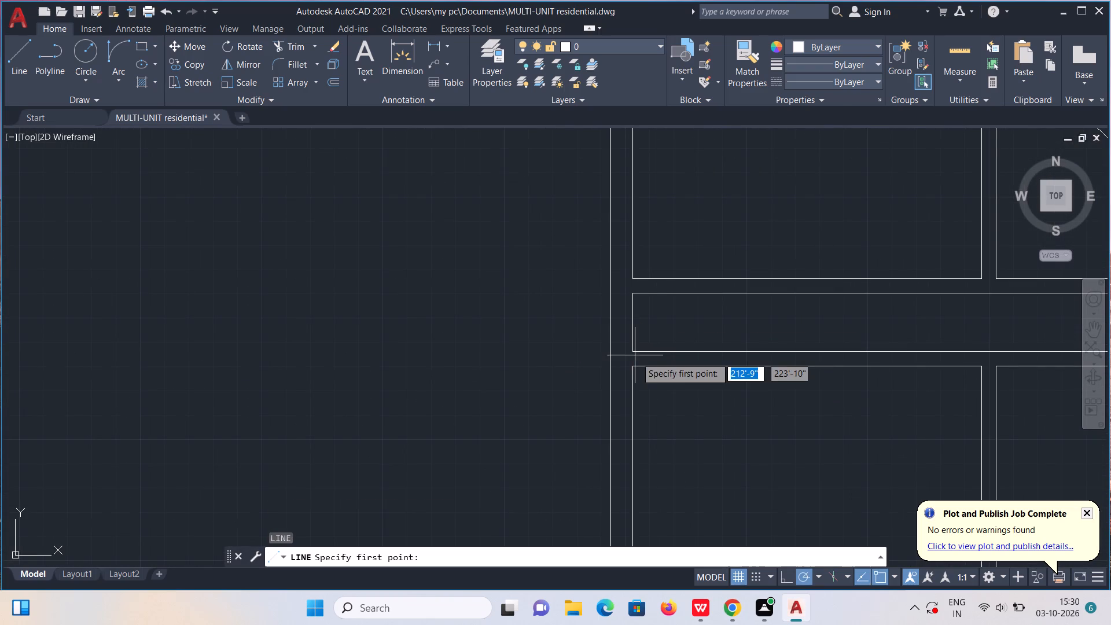
pyautogui.click(631, 351)
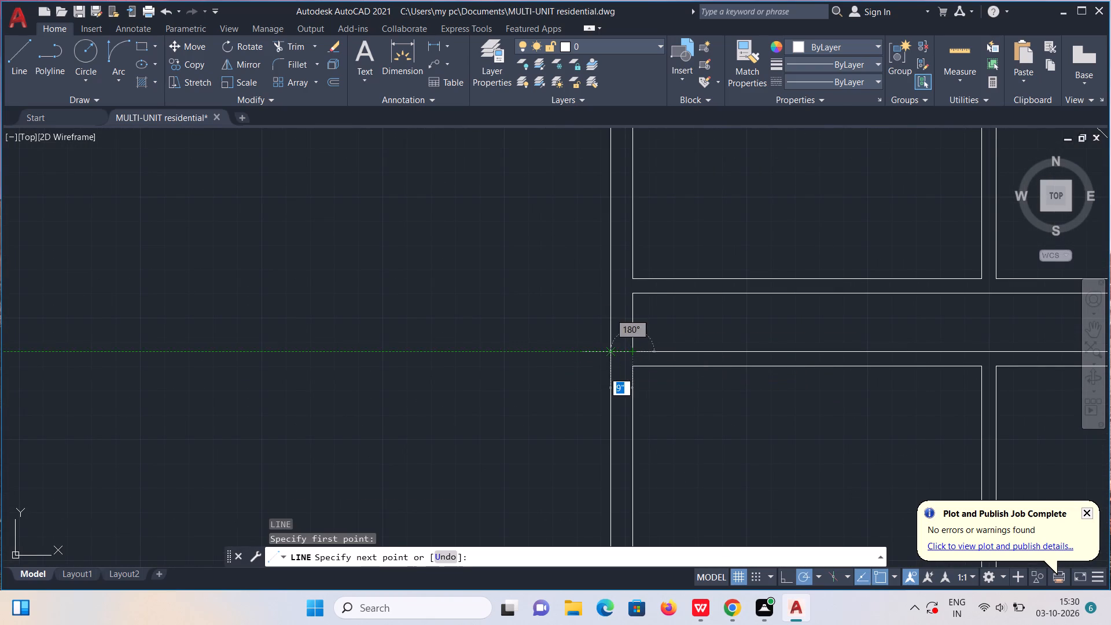
pyautogui.click(609, 354)
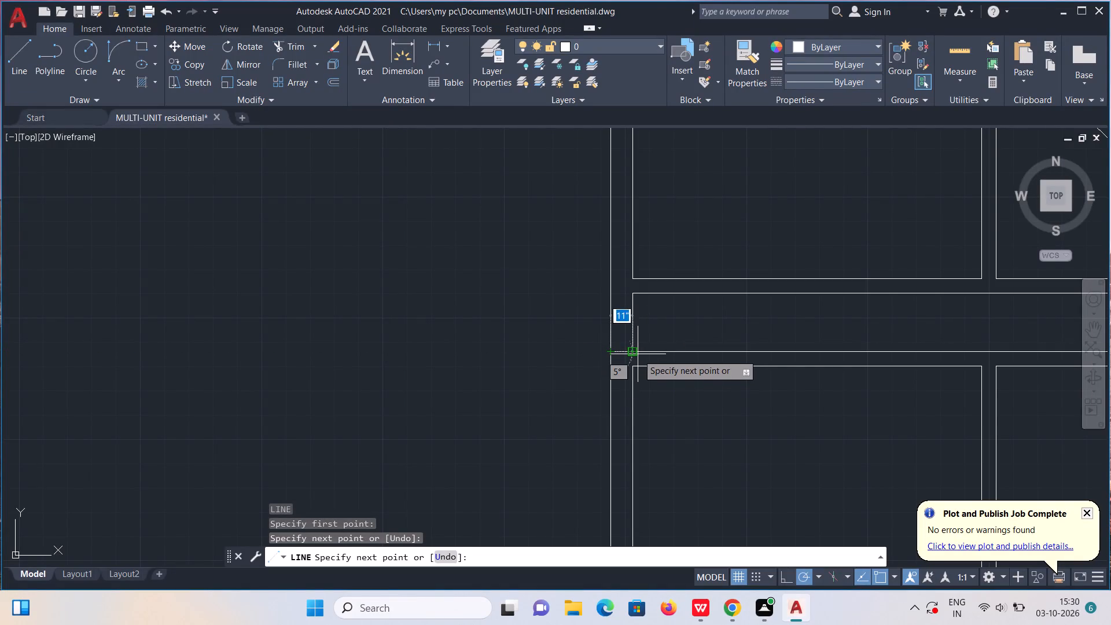
pyautogui.press('Escape')
pyautogui.press('l')
pyautogui.press('Return')
pyautogui.scroll(1, 629, 289)
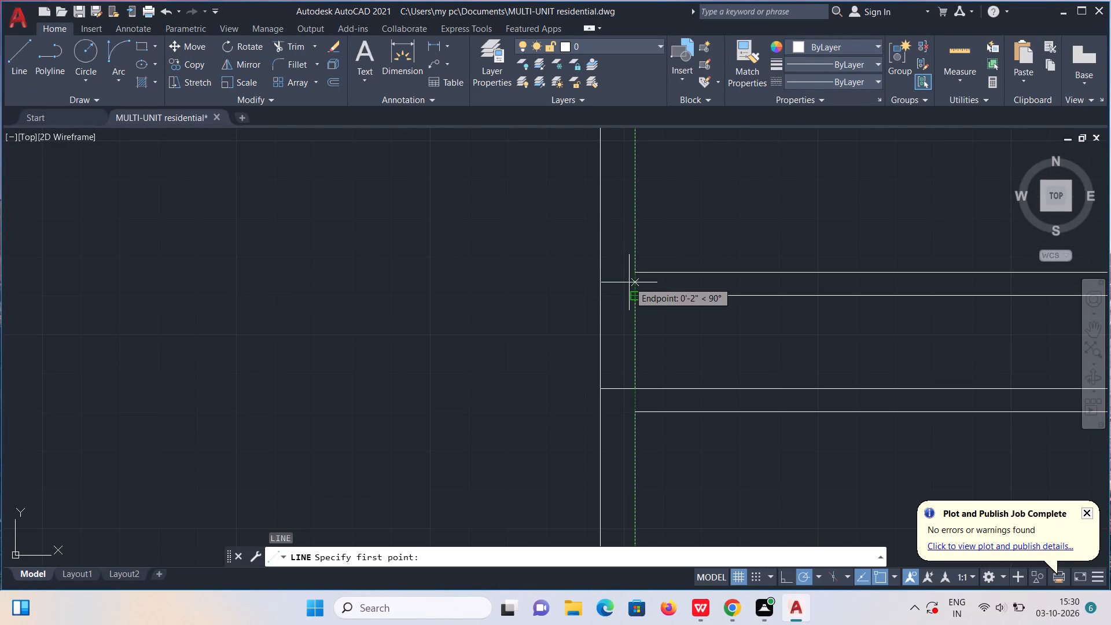
pyautogui.click(638, 297)
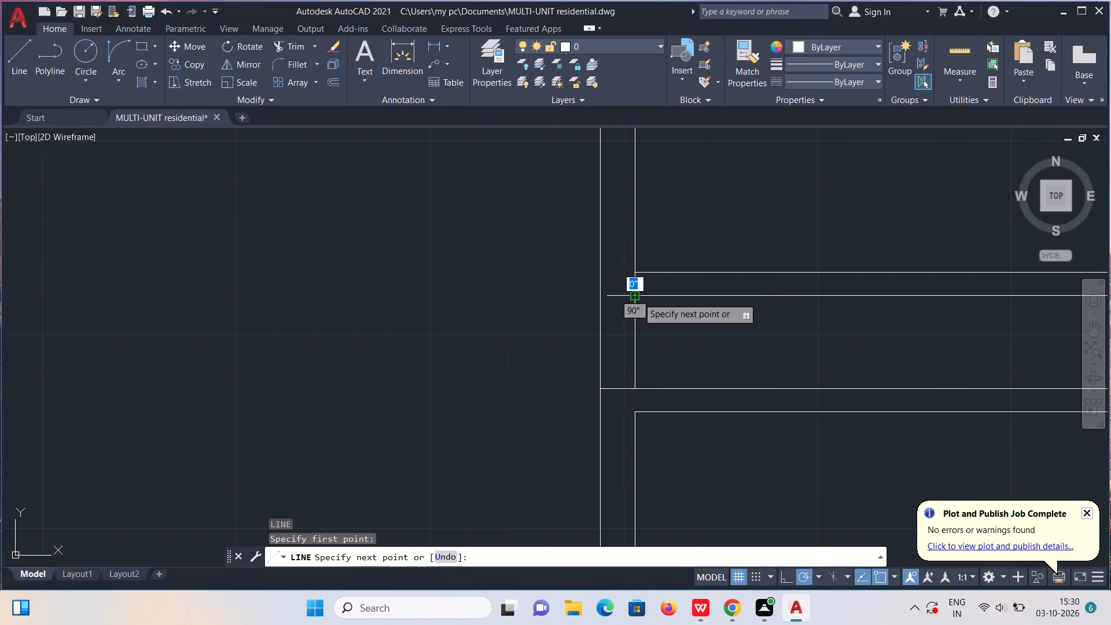
pyautogui.click(605, 295)
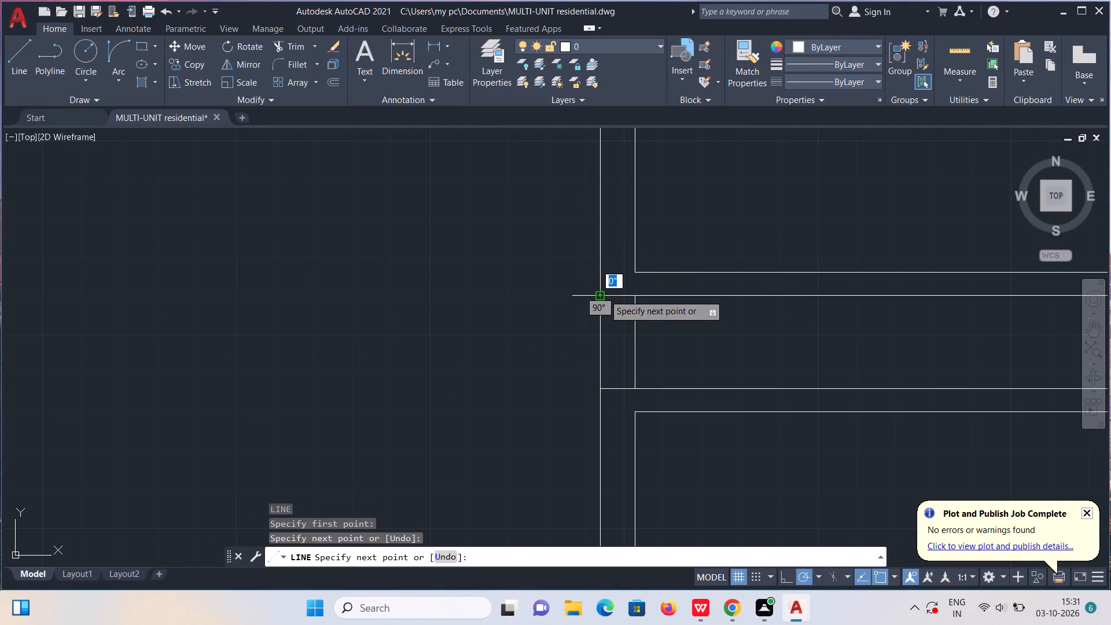
pyautogui.press('Escape')
# Trim the left exterior wall's inner and outer lines between the two new lines to open the corridor end.
pyautogui.click(295, 50)
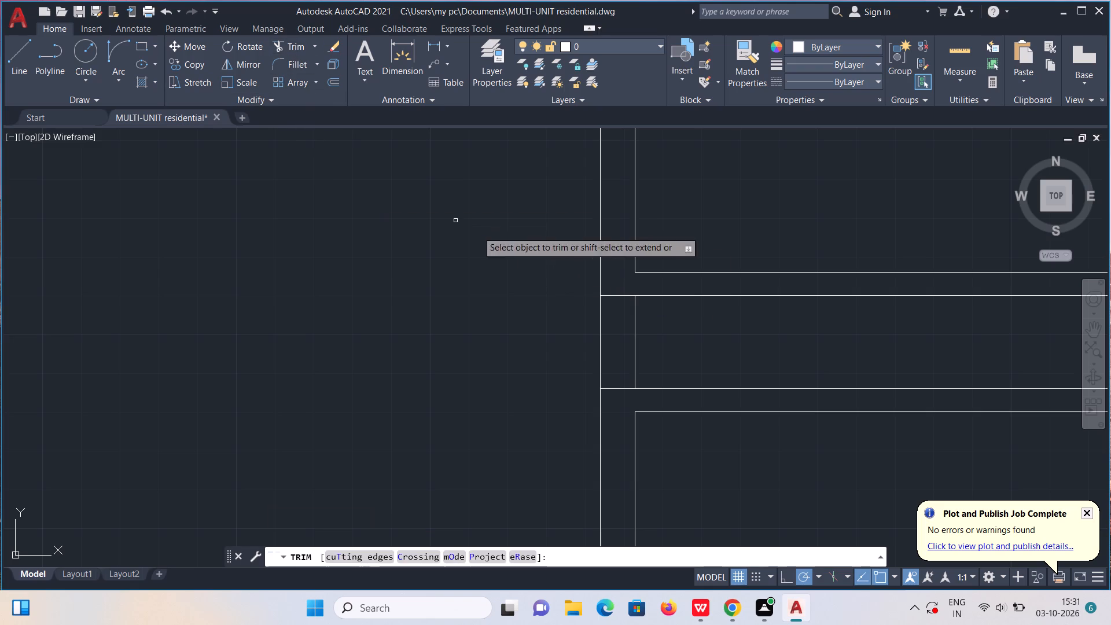
pyautogui.moveTo(572, 350); pyautogui.dragTo(643, 331)
pyautogui.scroll(-2, 641, 332)
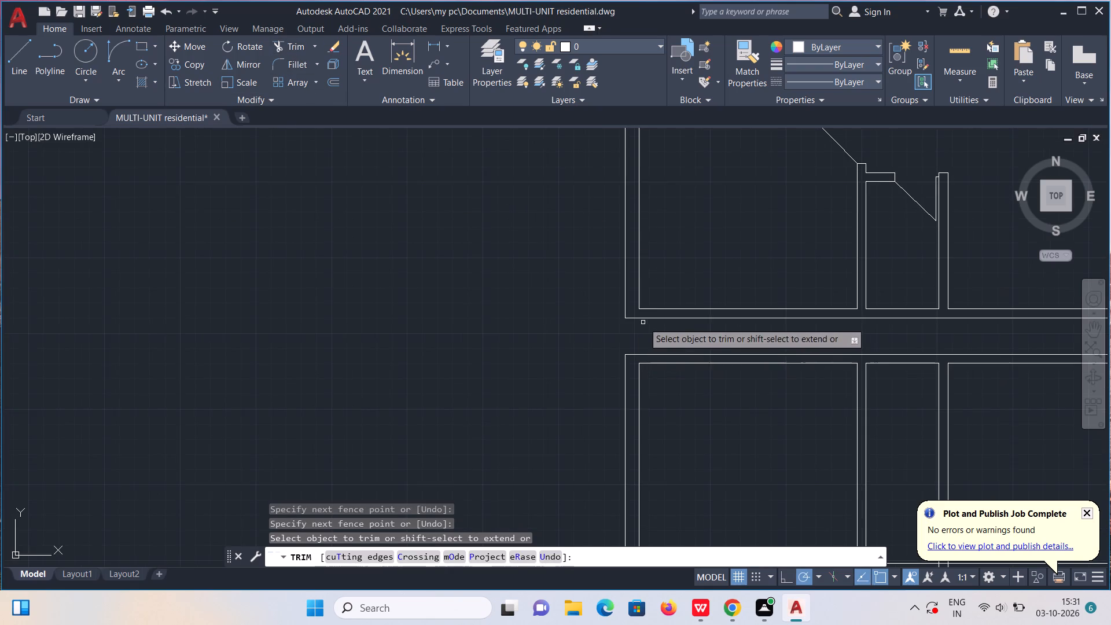
# Trim the overlapping lines where the left unit's two horizontal corridor walls meet its right-hand vertical wall.
pyautogui.moveTo(620, 337); pyautogui.dragTo(79, 356, button='middle')
pyautogui.scroll(3, 642, 336)
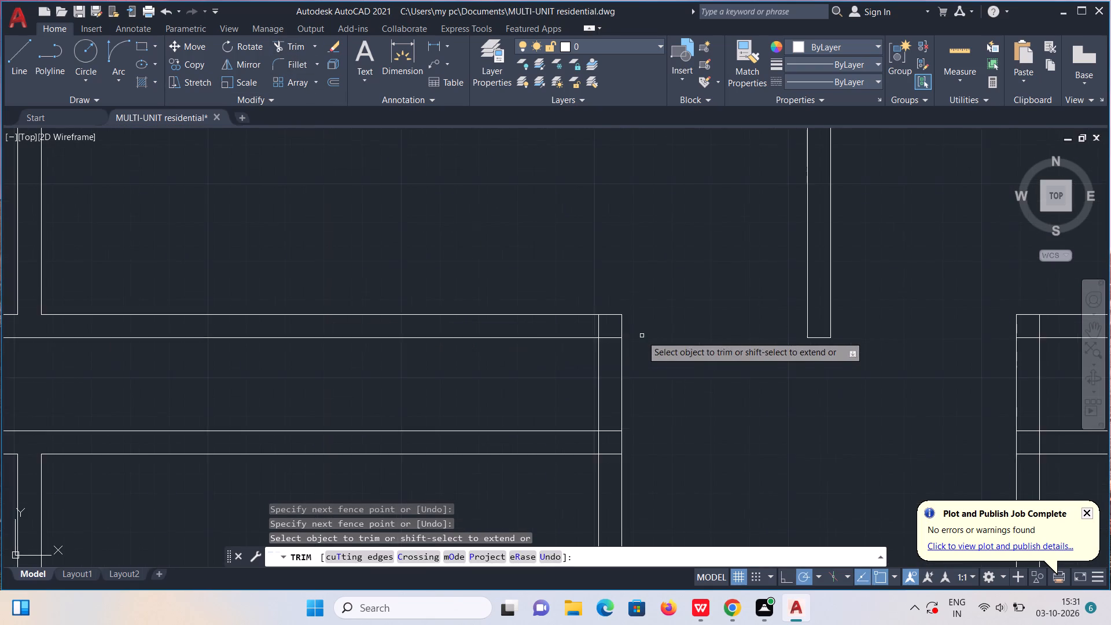
pyautogui.moveTo(535, 310); pyautogui.dragTo(597, 345)
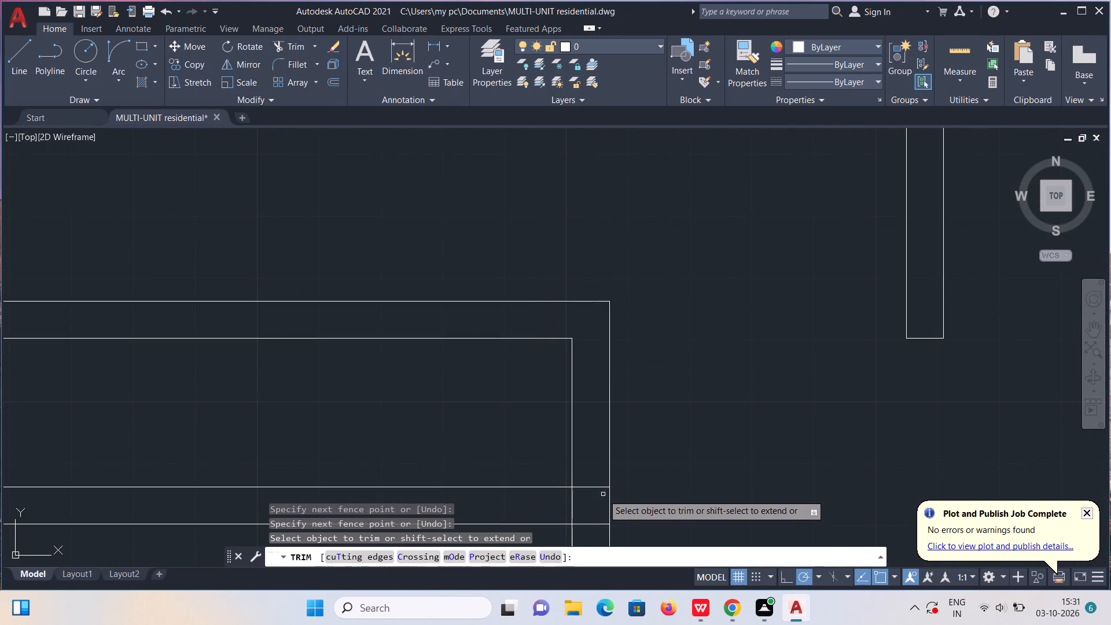
pyautogui.moveTo(589, 480); pyautogui.dragTo(591, 536)
pyautogui.moveTo(581, 503); pyautogui.dragTo(549, 509)
pyautogui.scroll(-2, 547, 503)
pyautogui.moveTo(528, 461); pyautogui.dragTo(682, 227, button='middle')
pyautogui.scroll(-2, 624, 322)
pyautogui.moveTo(589, 379); pyautogui.dragTo(647, 296, button='middle')
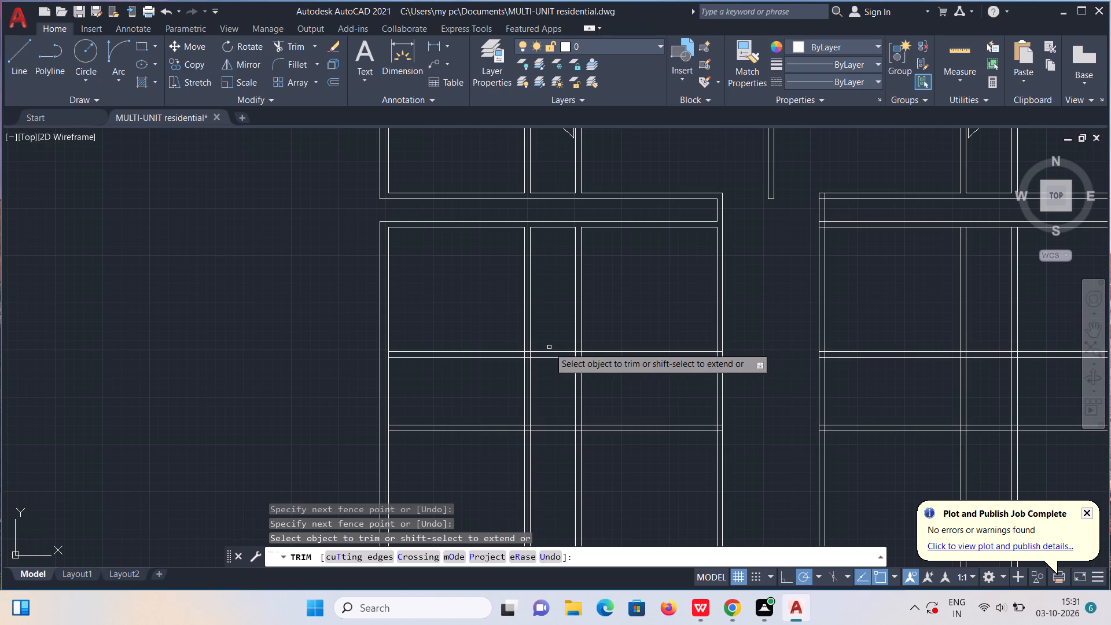
pyautogui.press('Escape')
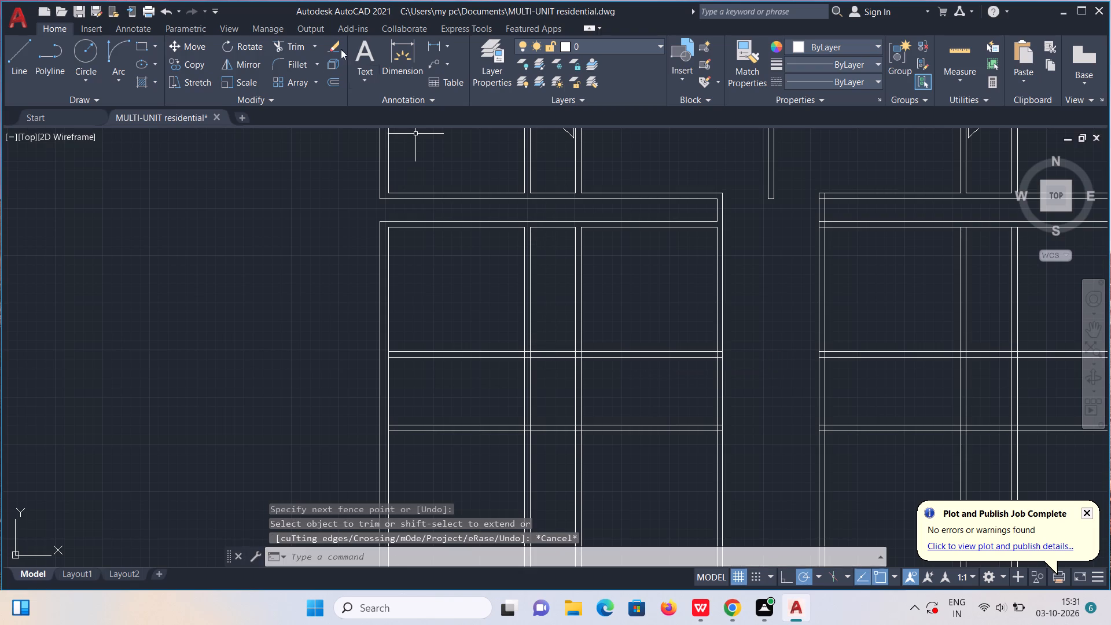
# Offset the wall line between the two partitions below the corridor 7' down, and that copy another 6" down as a cross-wall.
pyautogui.click(333, 82)
pyautogui.click(495, 557)
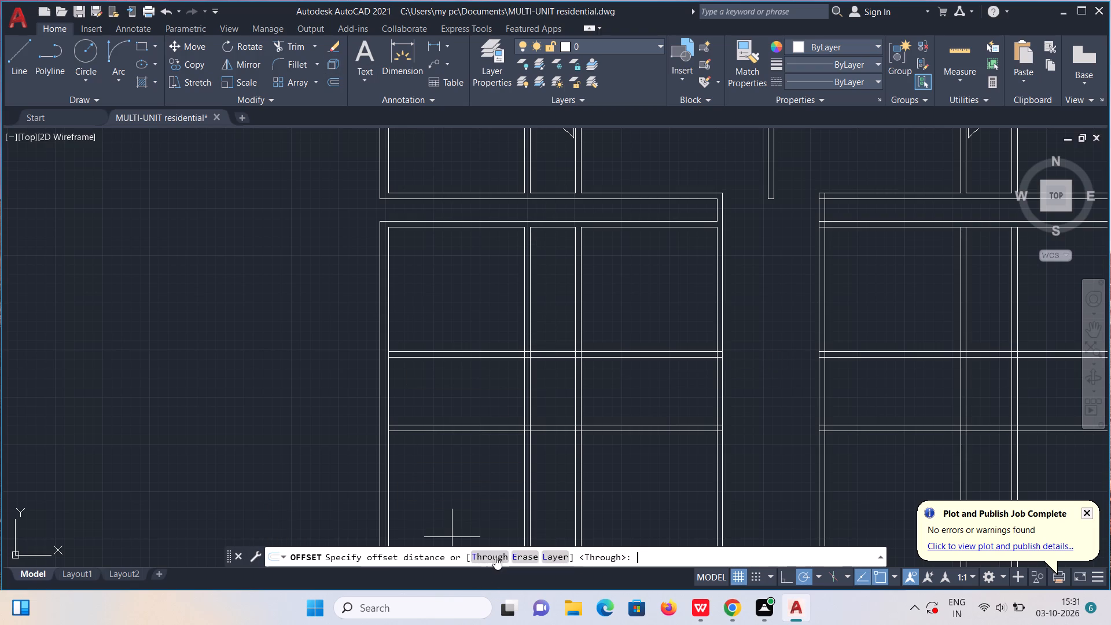
pyautogui.click(557, 227)
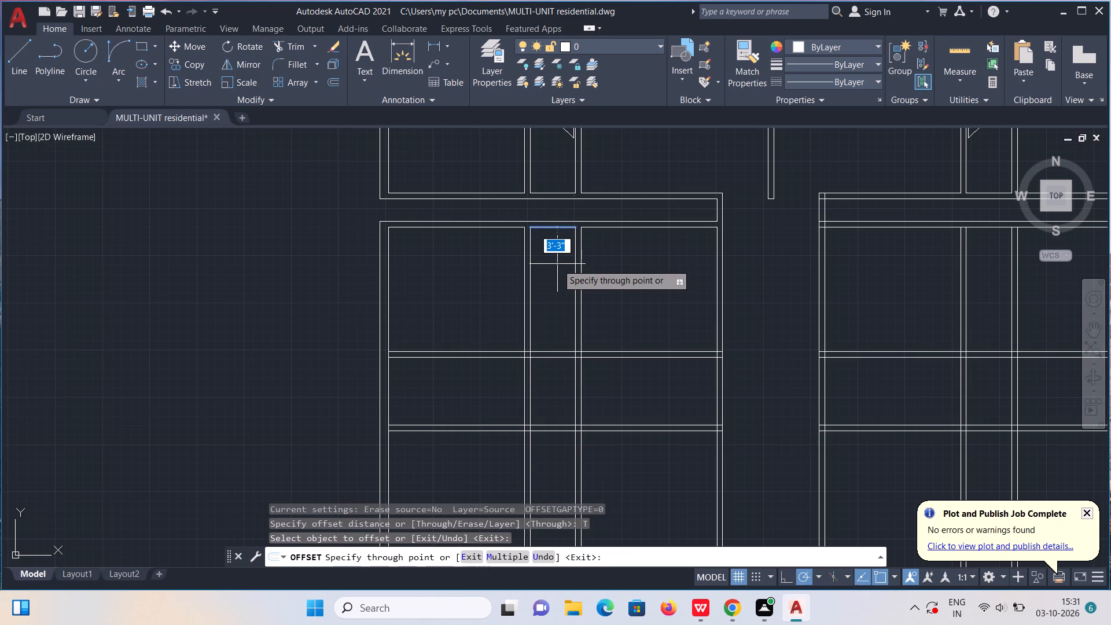
pyautogui.write("7'")
pyautogui.press('Return')
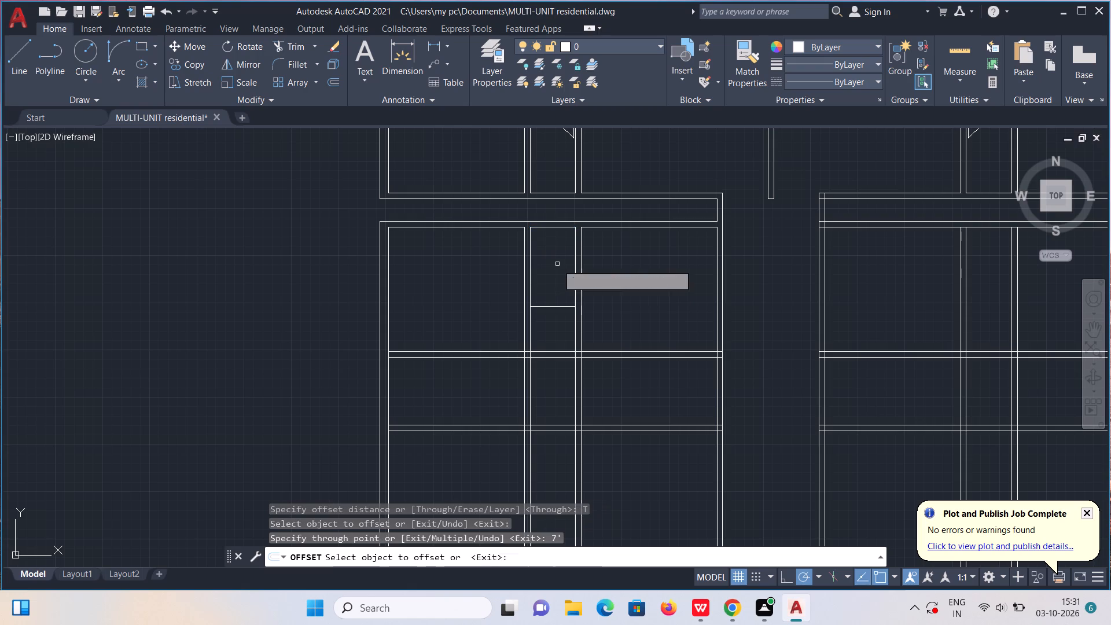
pyautogui.click(553, 307)
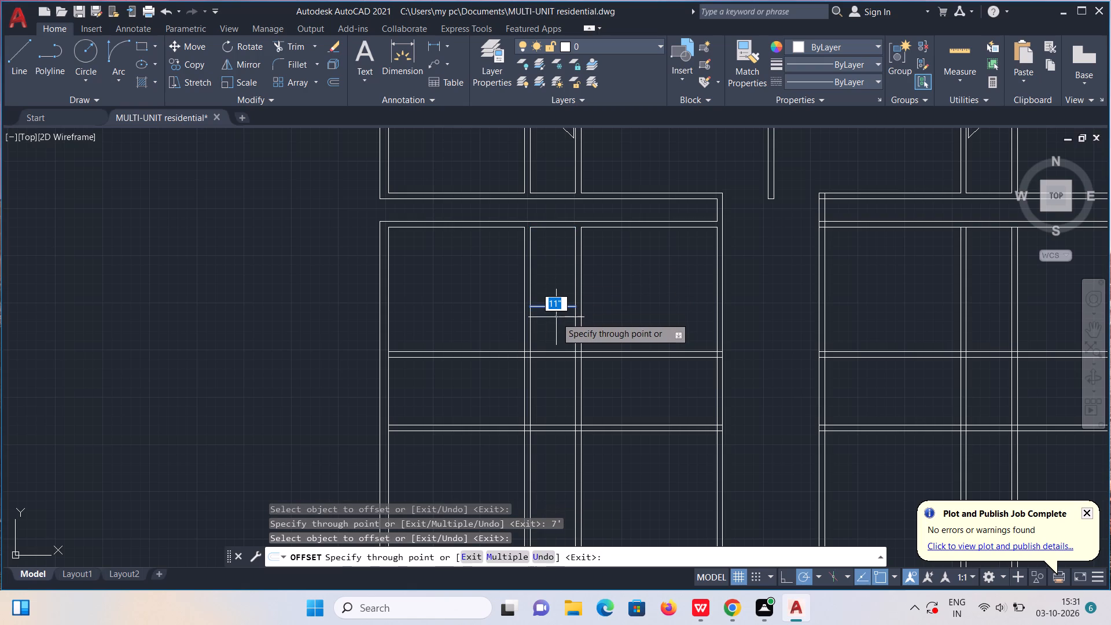
pyautogui.press('5')
pyautogui.press('BackSpace')
pyautogui.write('6"')
pyautogui.press('Return')
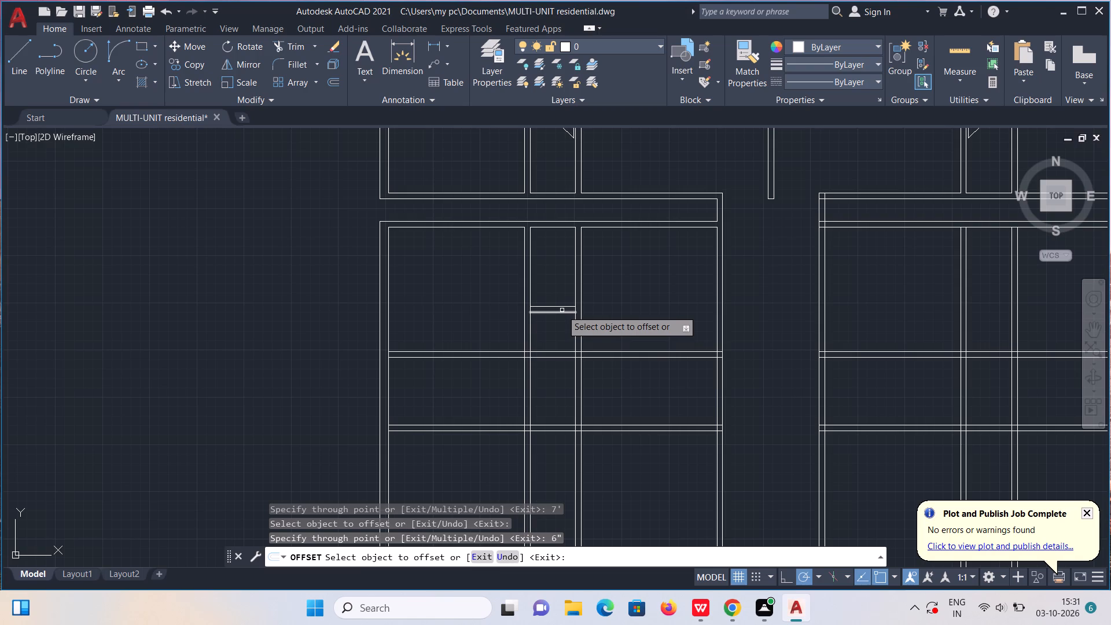
pyautogui.scroll(1, 527, 336)
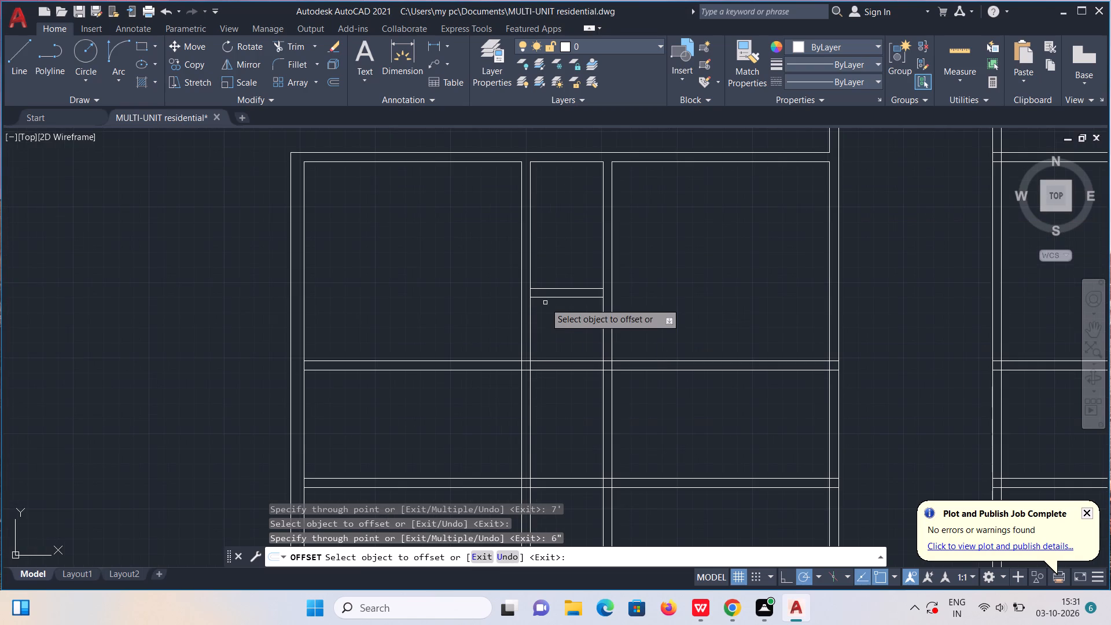
pyautogui.press('Escape')
# Draw a vertical jamb line across the new cross-wall's thickness where it meets the second partition.
pyautogui.press('l')
pyautogui.press('Return')
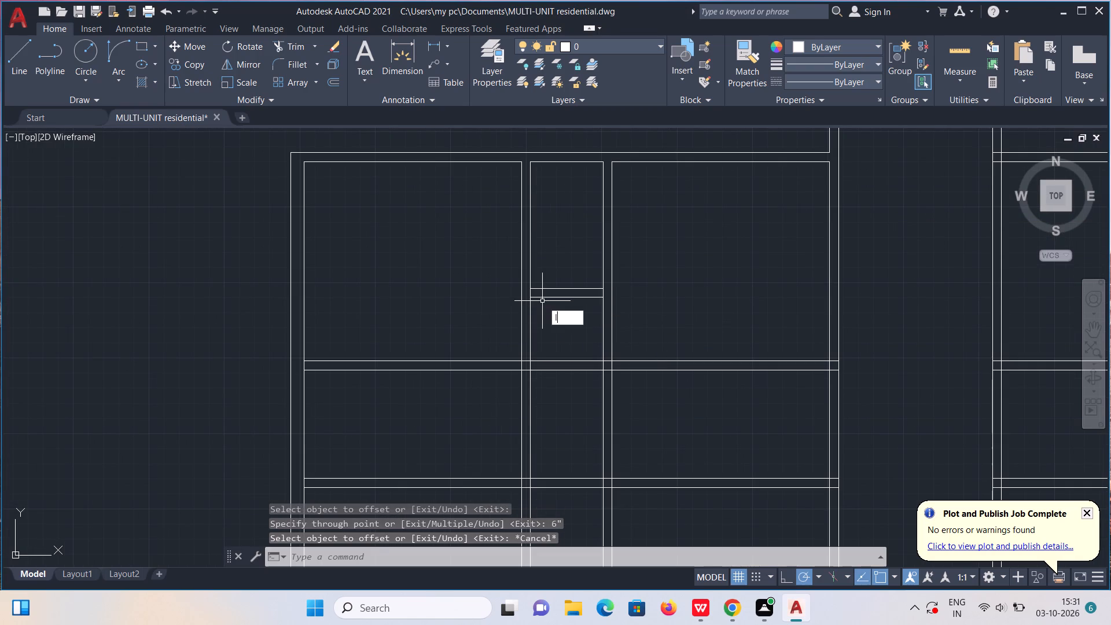
pyautogui.scroll(1, 542, 300)
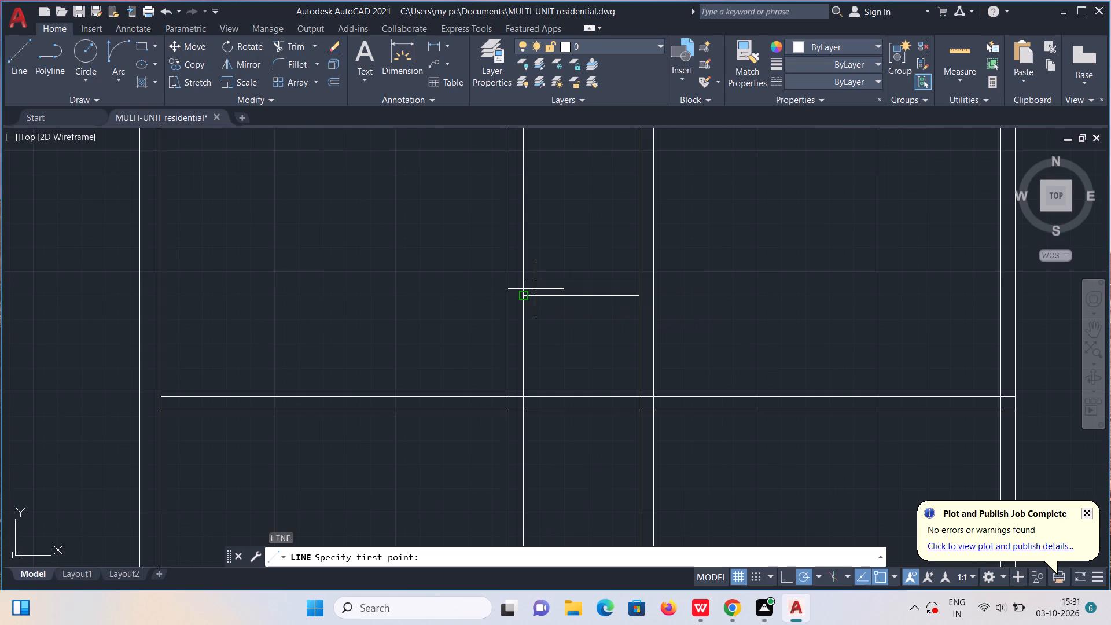
pyautogui.click(641, 283)
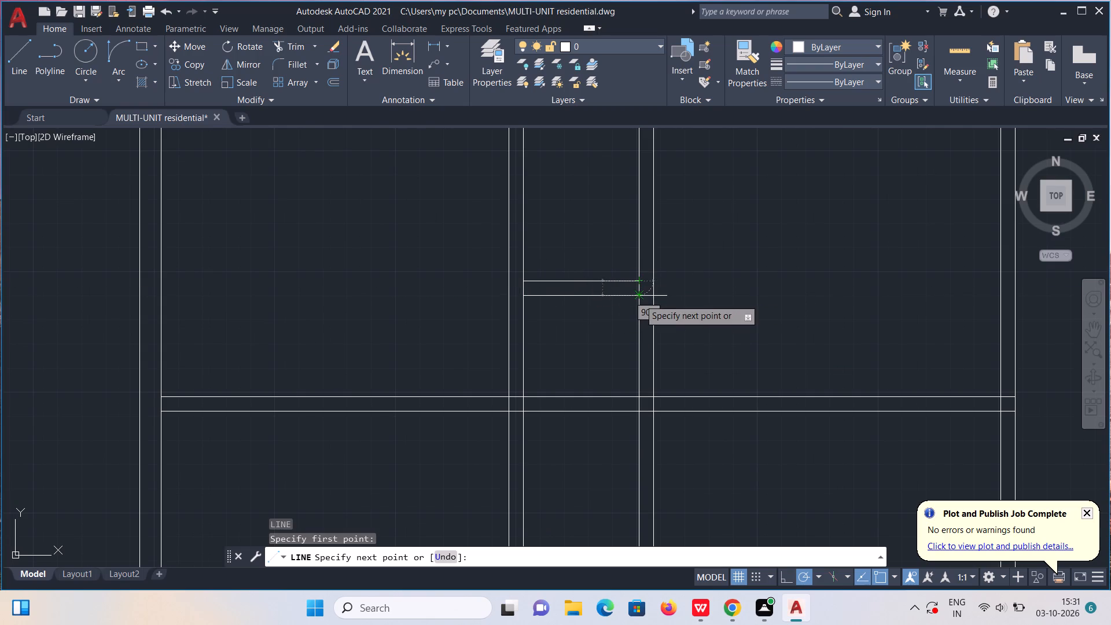
pyautogui.click(639, 299)
pyautogui.press('Escape')
# Copy the jamb line 2'5" along the cross-wall toward the first partition.
pyautogui.scroll(2, 636, 297)
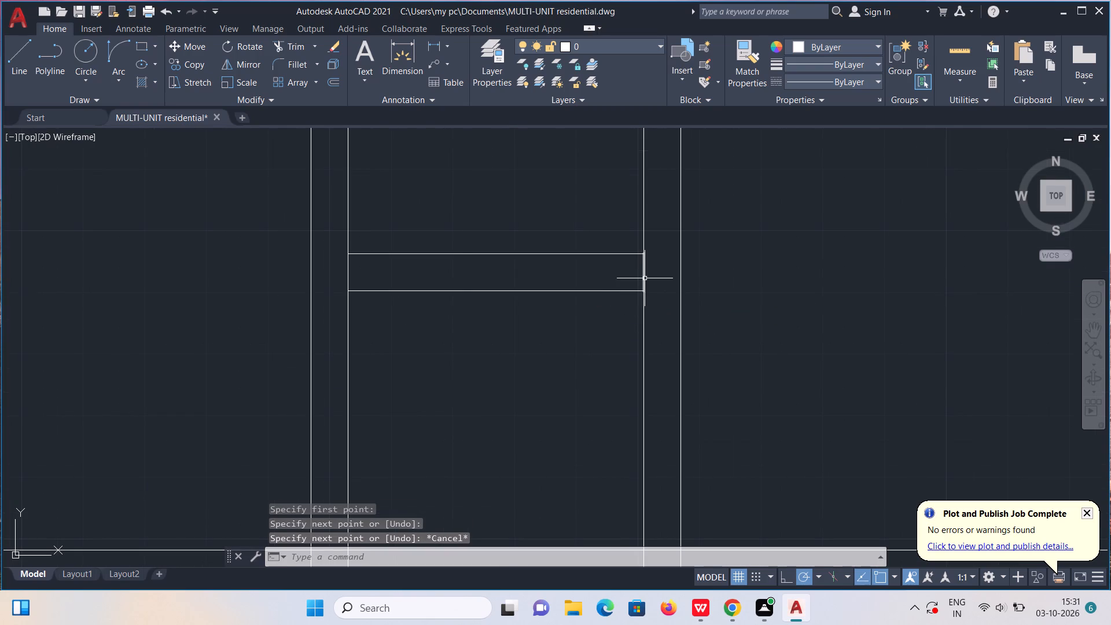
pyautogui.click(643, 277)
pyautogui.write('co')
pyautogui.press('Return')
pyautogui.click(639, 279)
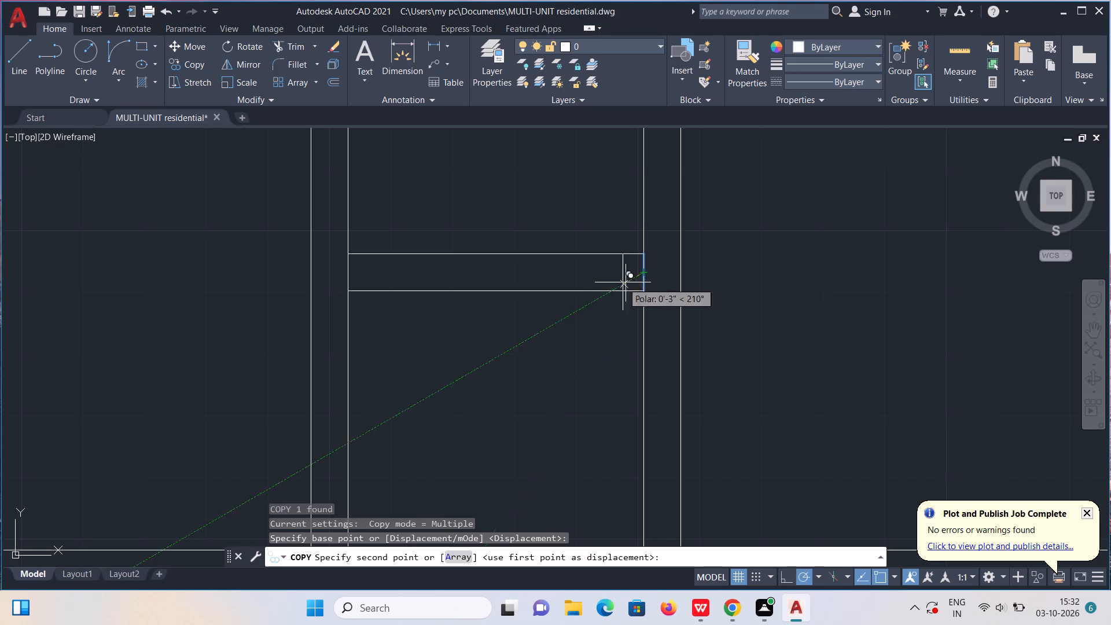
pyautogui.write('2\'5"')
pyautogui.press('Return')
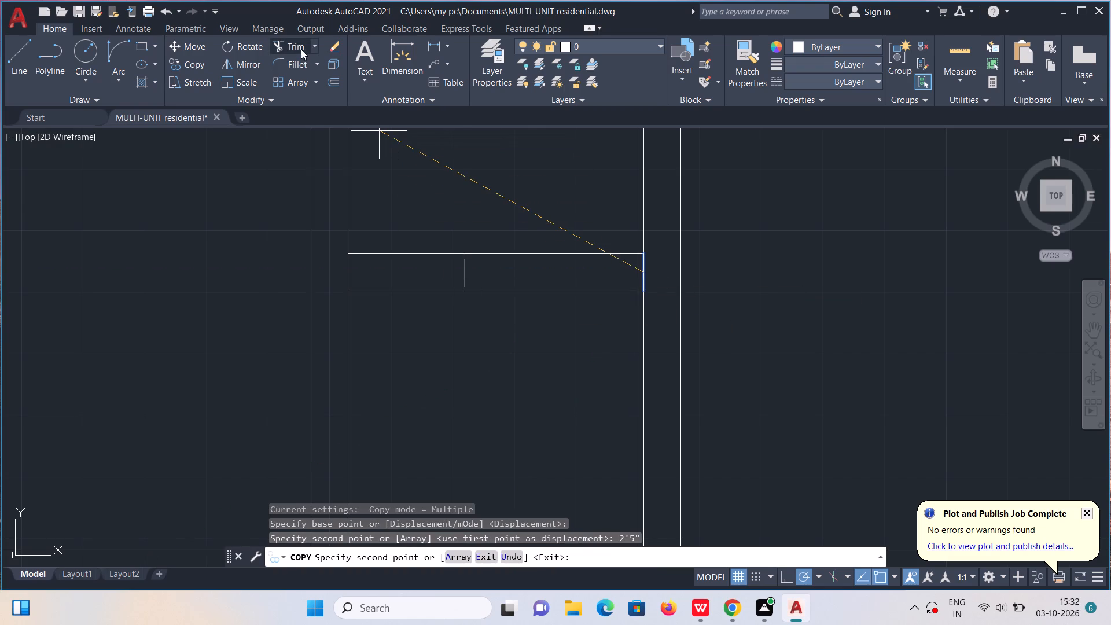
# Trim the cross-wall's upper and lower lines between the two jamb lines to open the doorway.
pyautogui.click(301, 49)
pyautogui.moveTo(551, 224); pyautogui.dragTo(548, 315)
pyautogui.press('Escape')
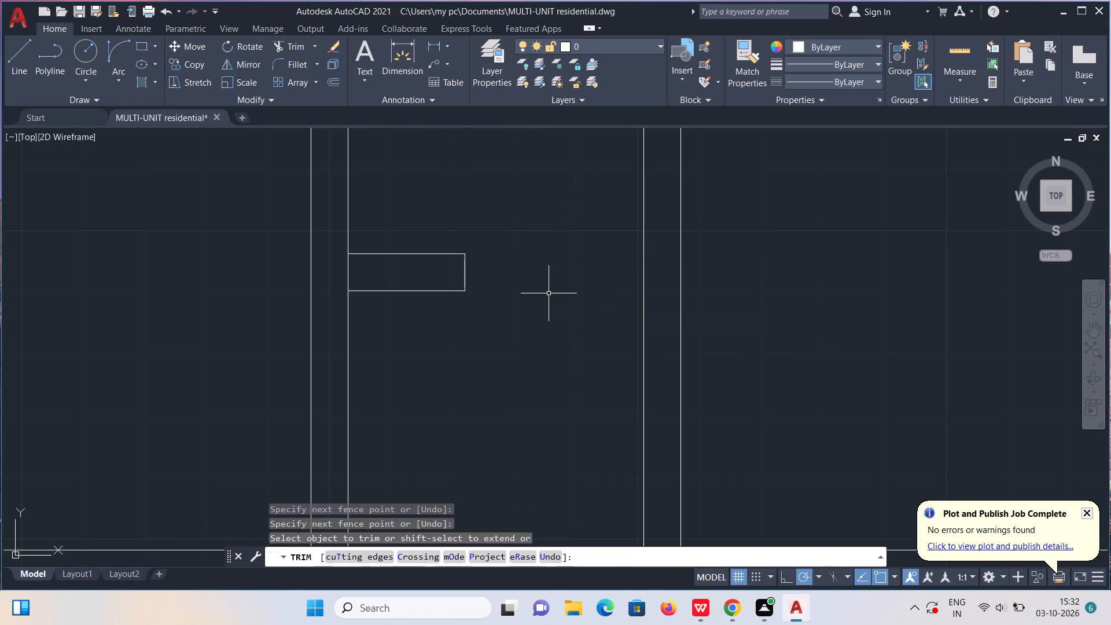
# Draw the cross-wall doorway's door: 2" out from the second partition, 2'5" up, and a diagonal to the jamb's upper corner.
pyautogui.press('l')
pyautogui.press('Return')
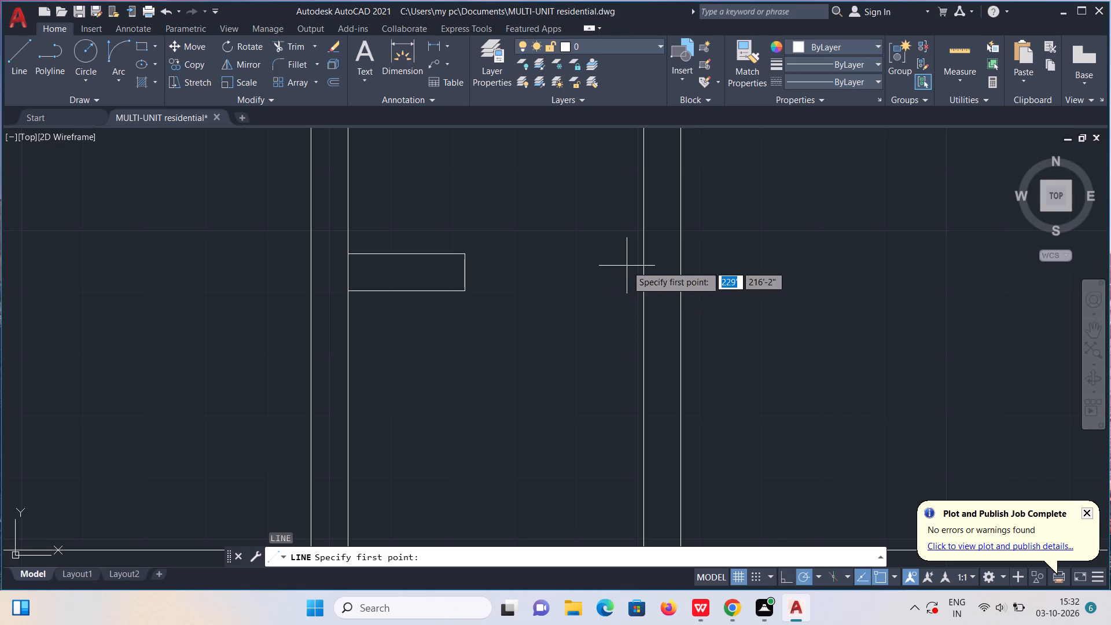
pyautogui.click(643, 270)
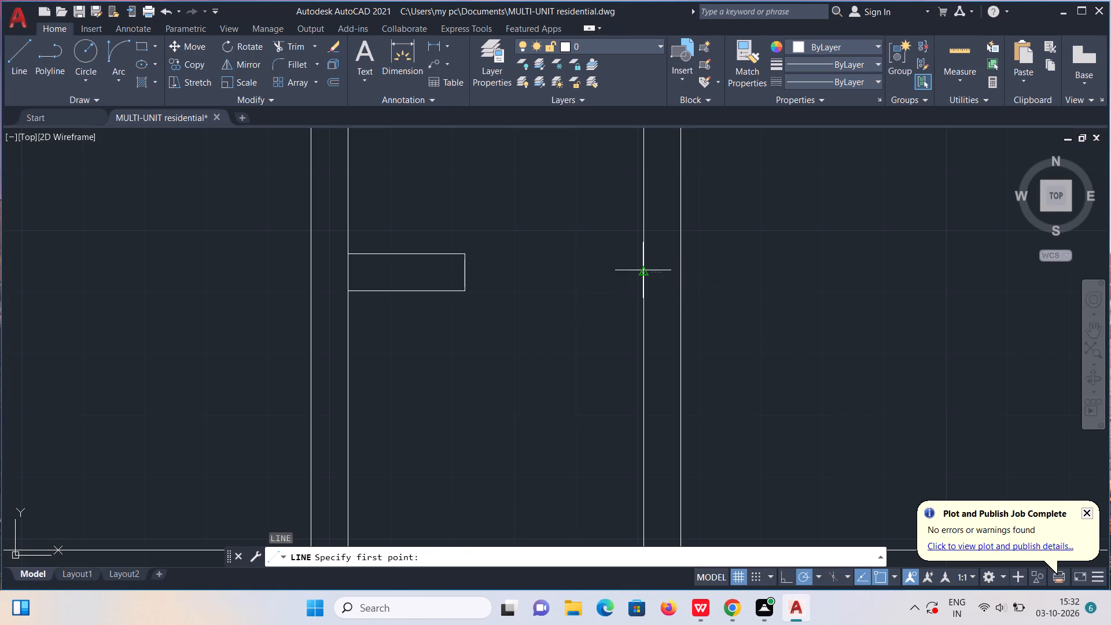
pyautogui.write('2"')
pyautogui.press('Return')
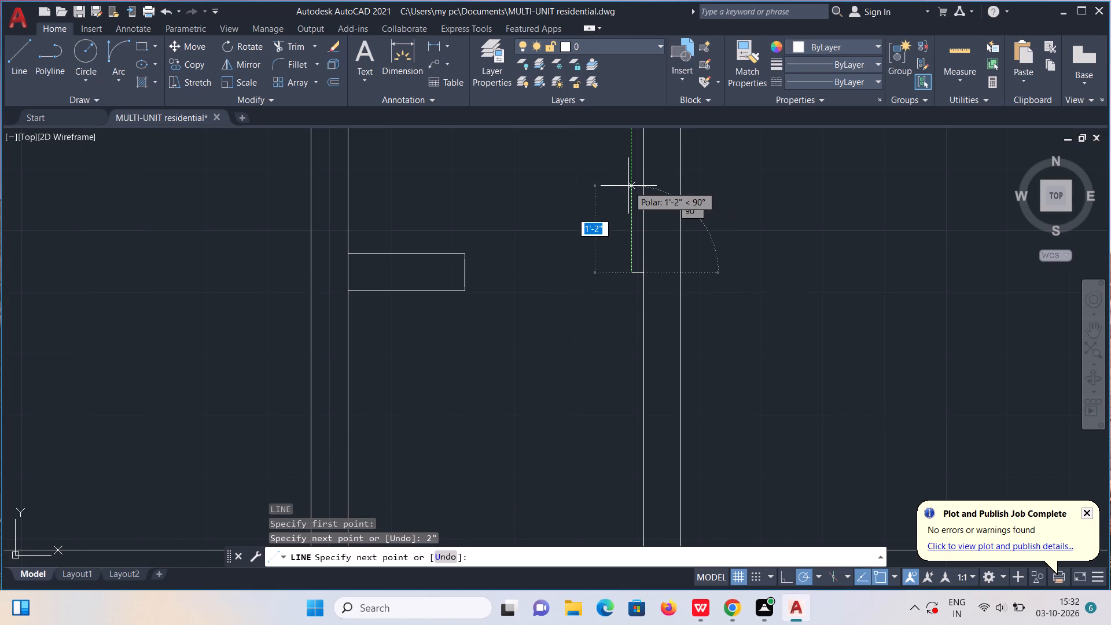
pyautogui.write("2'")
pyautogui.write('5"')
pyautogui.press('Return')
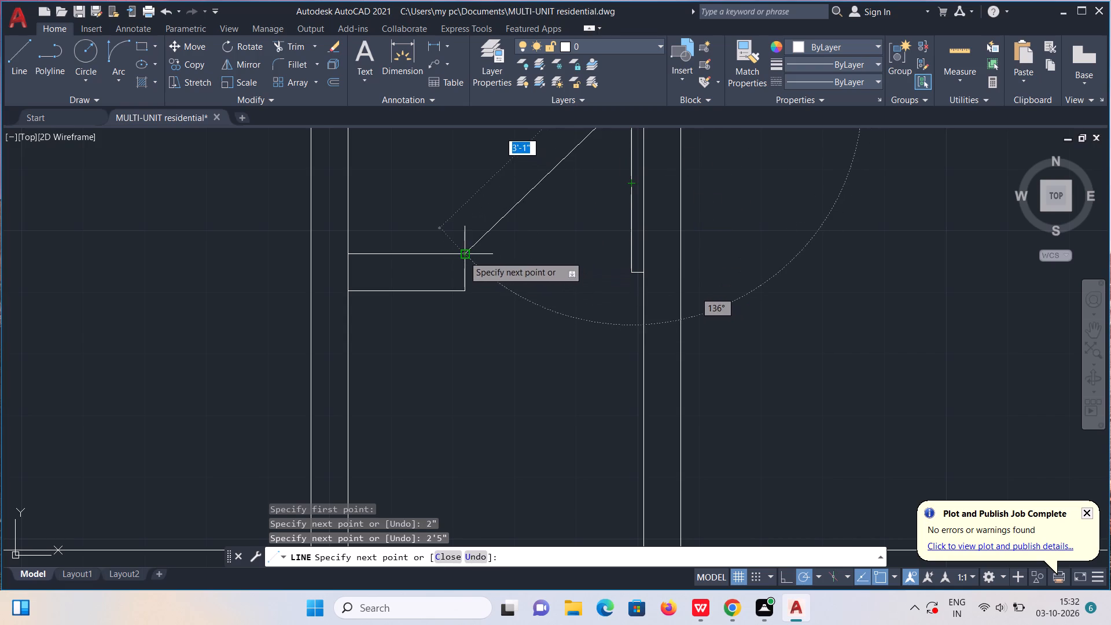
pyautogui.click(463, 256)
# Trim the first partition's face line between the cross-wall's two lines to open their junction.
pyautogui.click(299, 50)
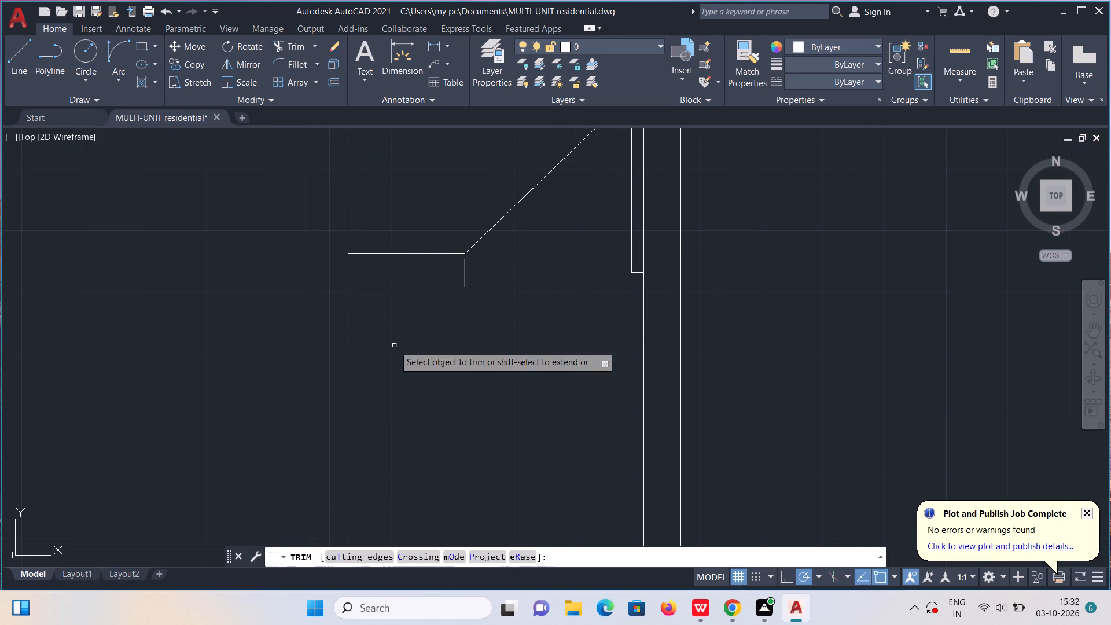
pyautogui.moveTo(341, 270); pyautogui.dragTo(366, 270)
pyautogui.press('Escape')
# Draw a horizontal jamb line across the first partition's thickness along the upper line of the horizontal wall below the cross-wall.
pyautogui.scroll(-3, 366, 270)
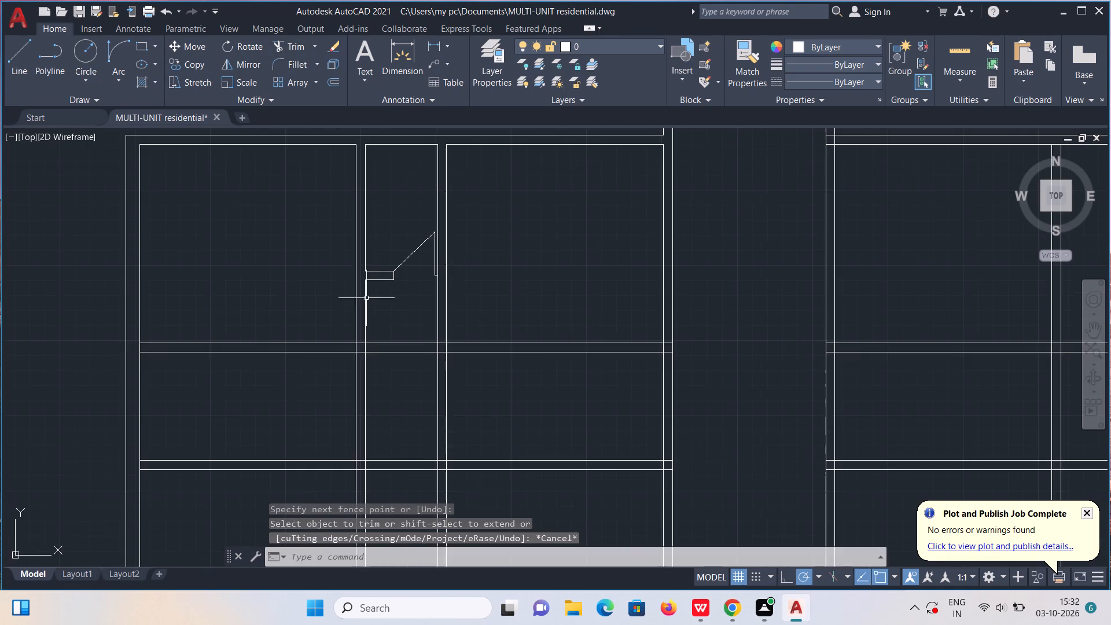
pyautogui.moveTo(357, 342); pyautogui.dragTo(422, 339, button='middle')
pyautogui.scroll(2, 437, 330)
pyautogui.press('l')
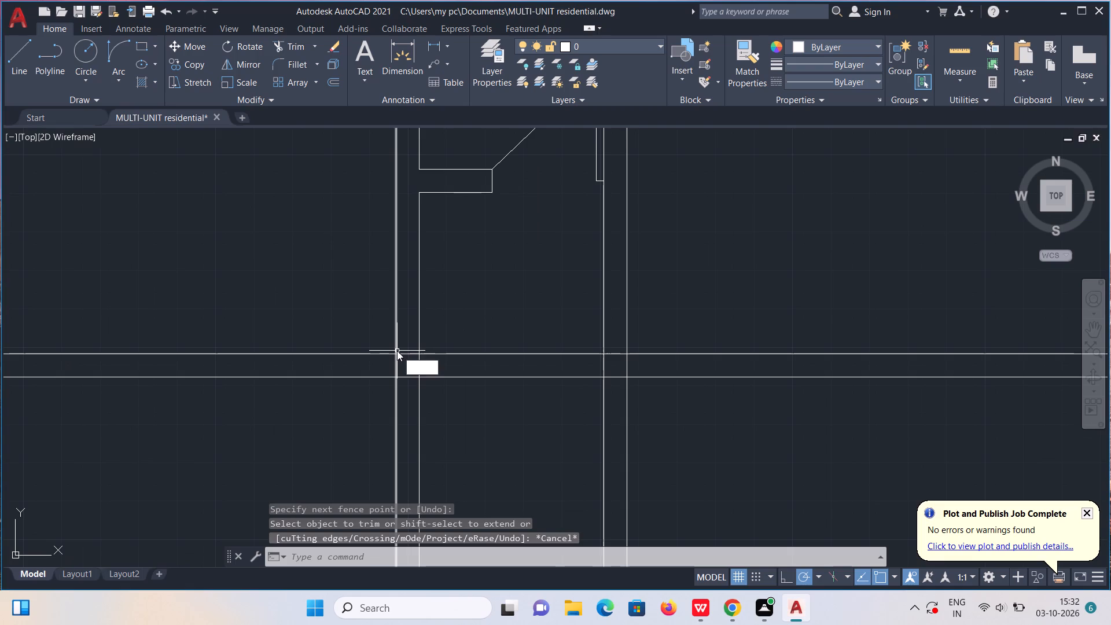
pyautogui.press('Return')
pyautogui.scroll(2, 384, 359)
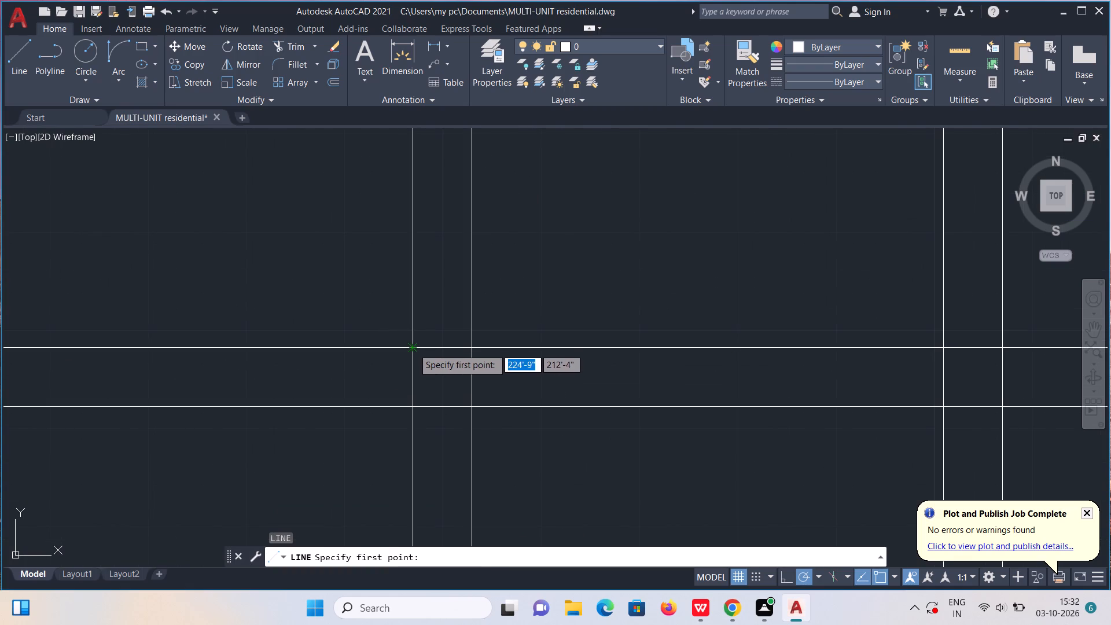
pyautogui.click(413, 348)
pyautogui.click(473, 351)
pyautogui.press('Escape')
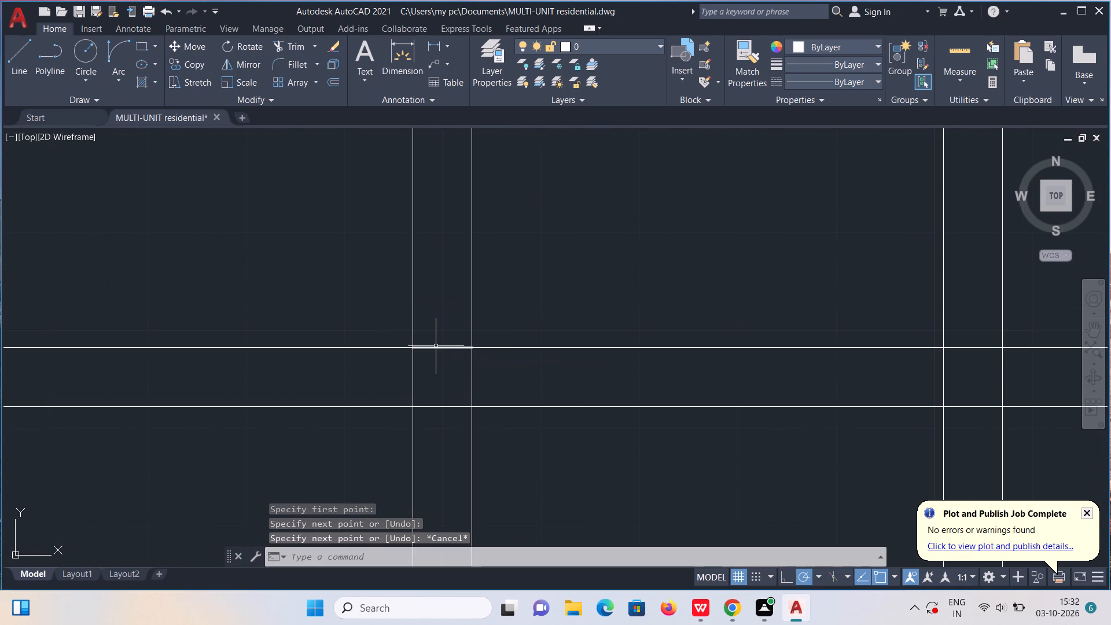
# Copy the jamb line 3' up along the first partition.
pyautogui.click(443, 350)
pyautogui.write('co')
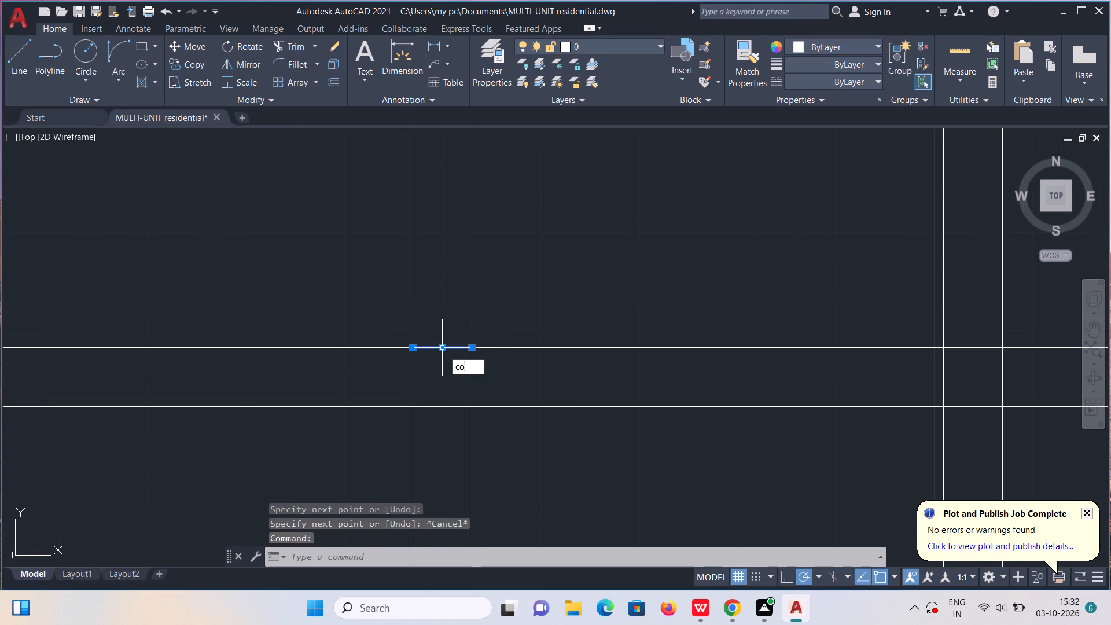
pyautogui.press('Return')
pyautogui.click(443, 350)
pyautogui.write("3'")
pyautogui.press('Return')
# Trim both of the first partition's lines between the copied jamb line and the horizontal wall to open the doorway.
pyautogui.scroll(-2, 436, 308)
pyautogui.moveTo(451, 343); pyautogui.dragTo(465, 408, button='middle')
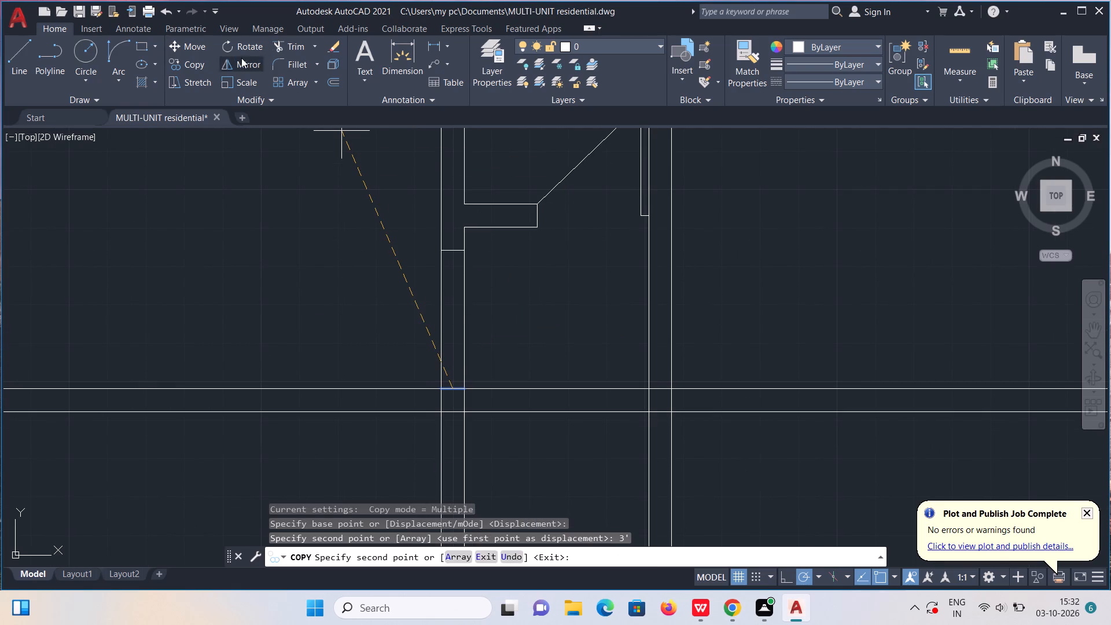
pyautogui.click(300, 49)
pyautogui.moveTo(387, 304); pyautogui.dragTo(472, 315)
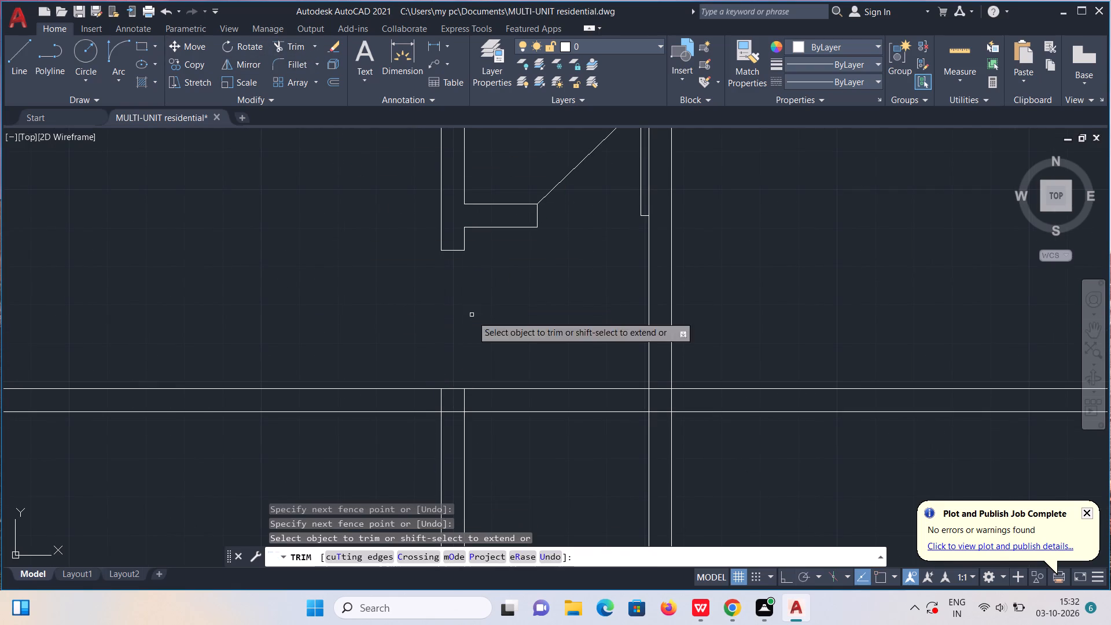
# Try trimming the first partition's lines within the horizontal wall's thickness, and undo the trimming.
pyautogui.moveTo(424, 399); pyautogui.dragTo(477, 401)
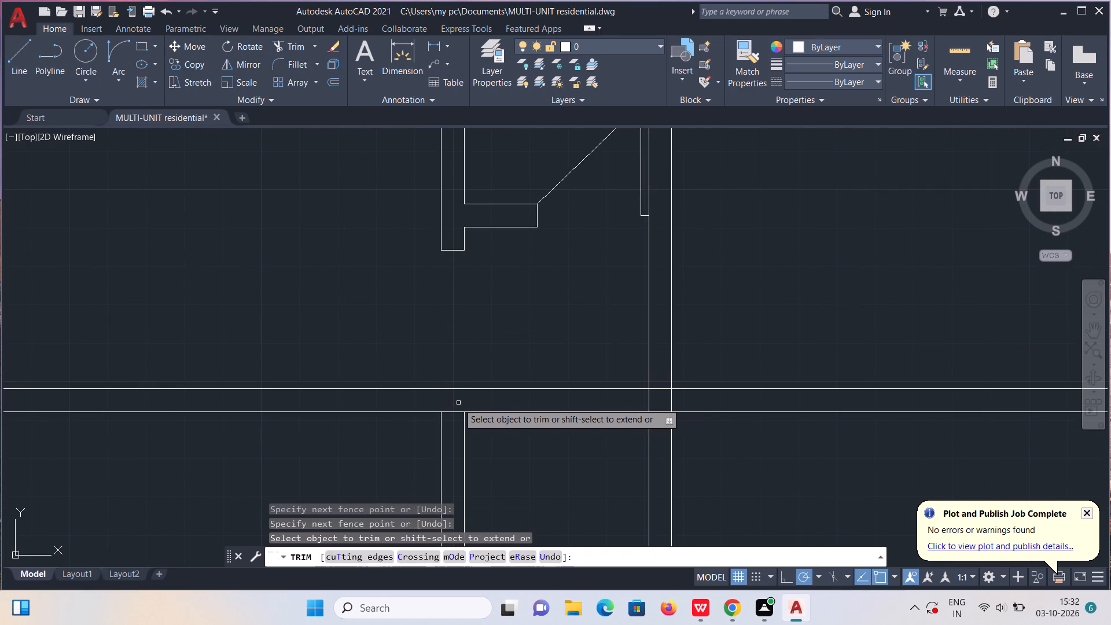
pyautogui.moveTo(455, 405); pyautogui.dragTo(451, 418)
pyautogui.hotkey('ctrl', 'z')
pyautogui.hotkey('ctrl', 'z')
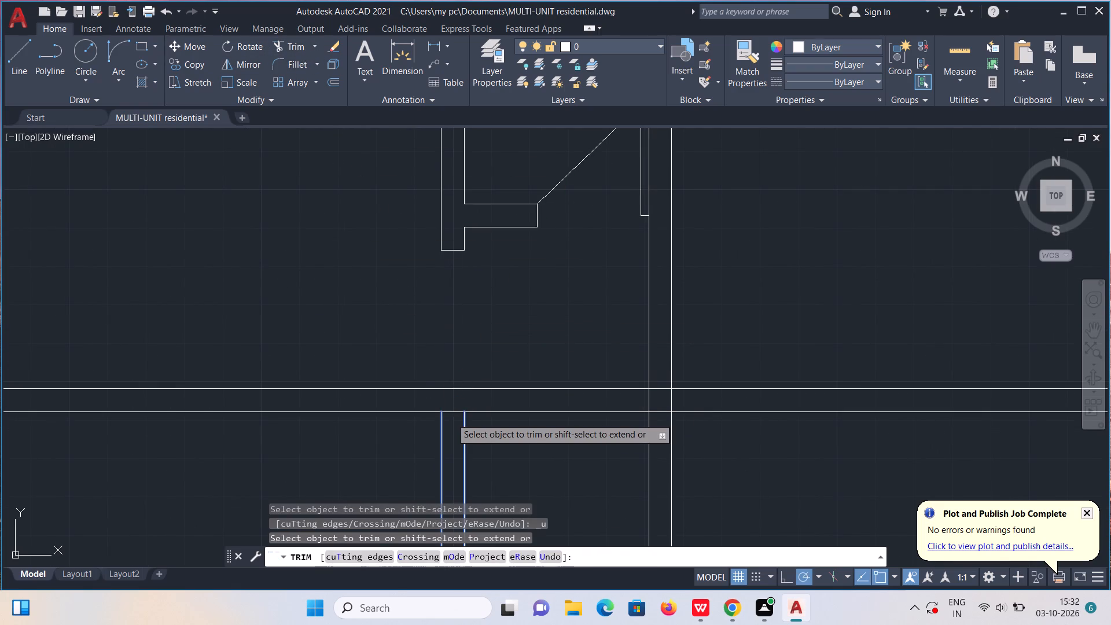
# Trim the horizontal wall's lines between the two partitions and clear the overlapping lines at its corner with the first partition.
pyautogui.moveTo(523, 364); pyautogui.dragTo(523, 427)
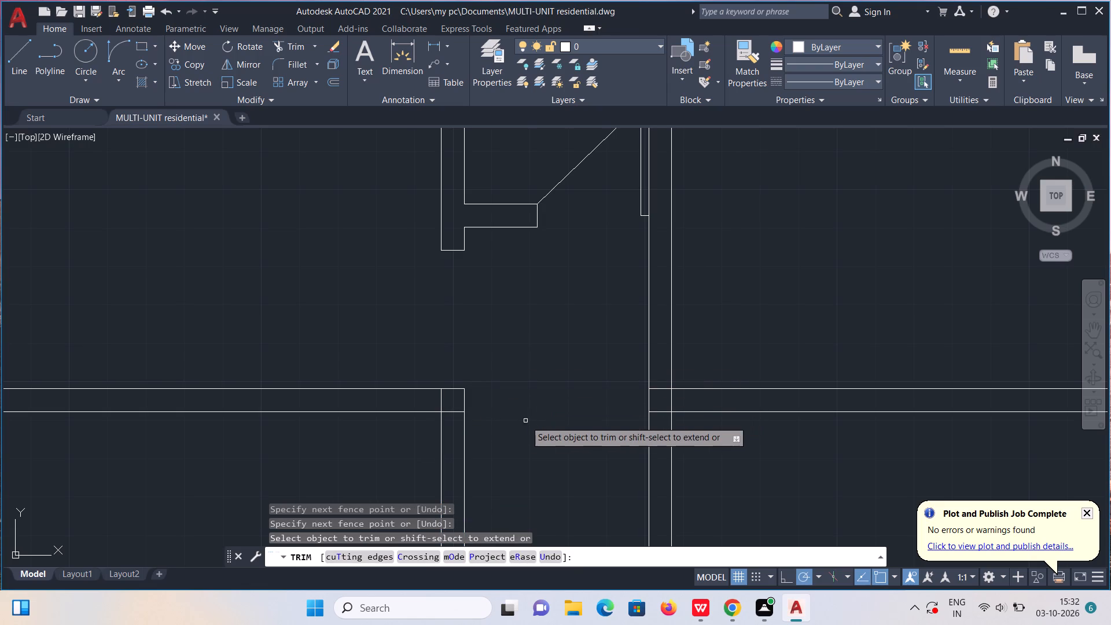
pyautogui.moveTo(429, 397); pyautogui.dragTo(455, 407)
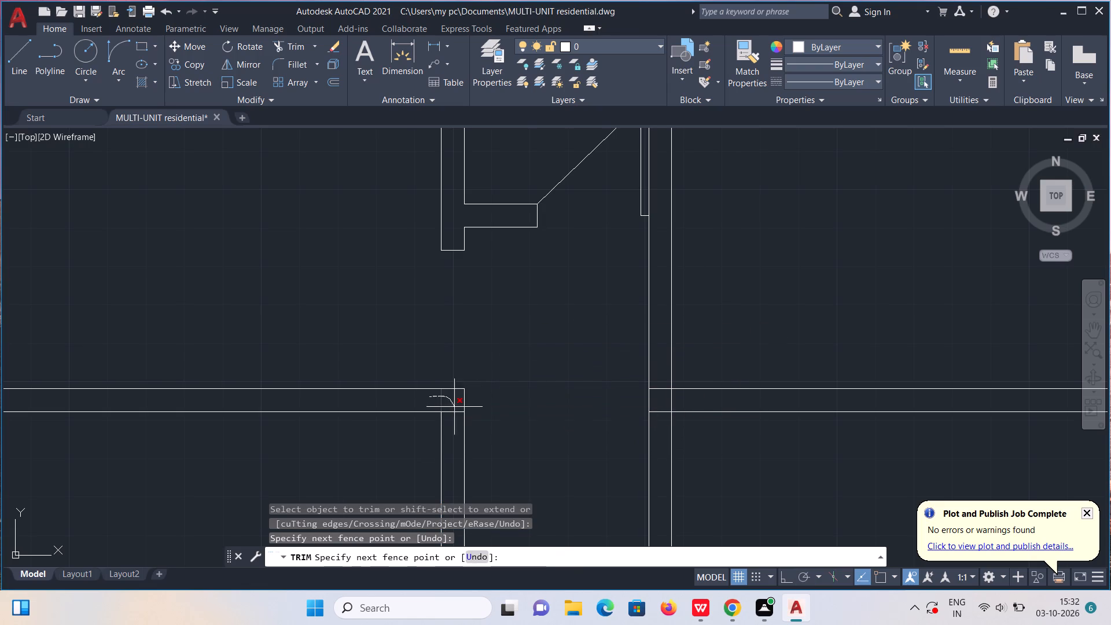
pyautogui.moveTo(455, 407); pyautogui.dragTo(454, 414)
pyautogui.press('Escape')
# Draw the first partition's door: 2" up from the wall end, a 3' leaf into the adjoining room, and a diagonal to the upper jamb.
pyautogui.press('l')
pyautogui.press('Return')
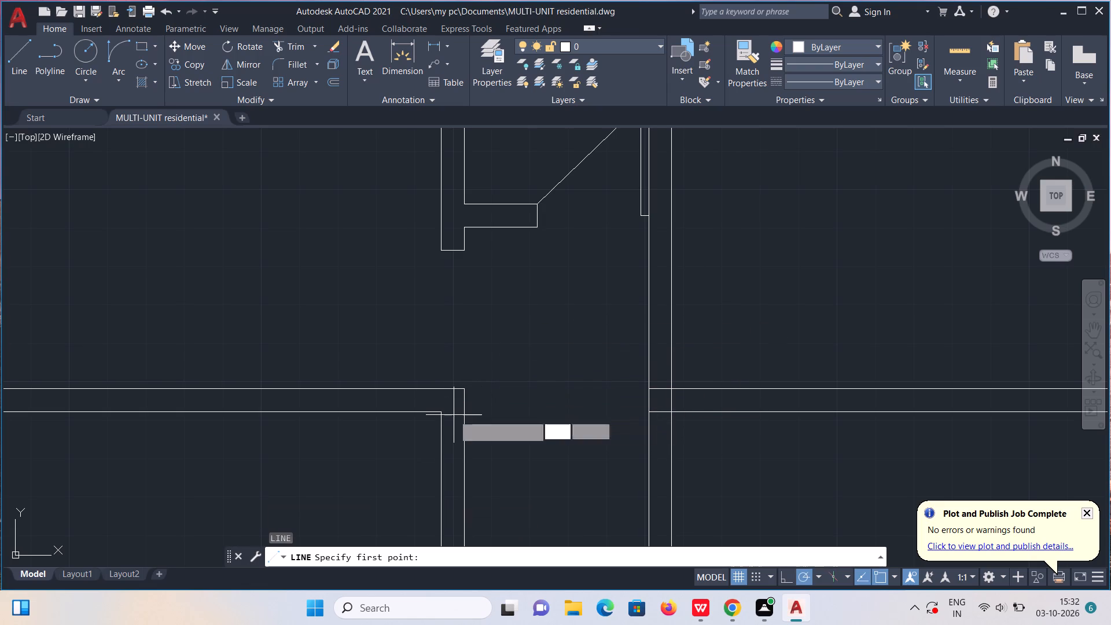
pyautogui.click(450, 387)
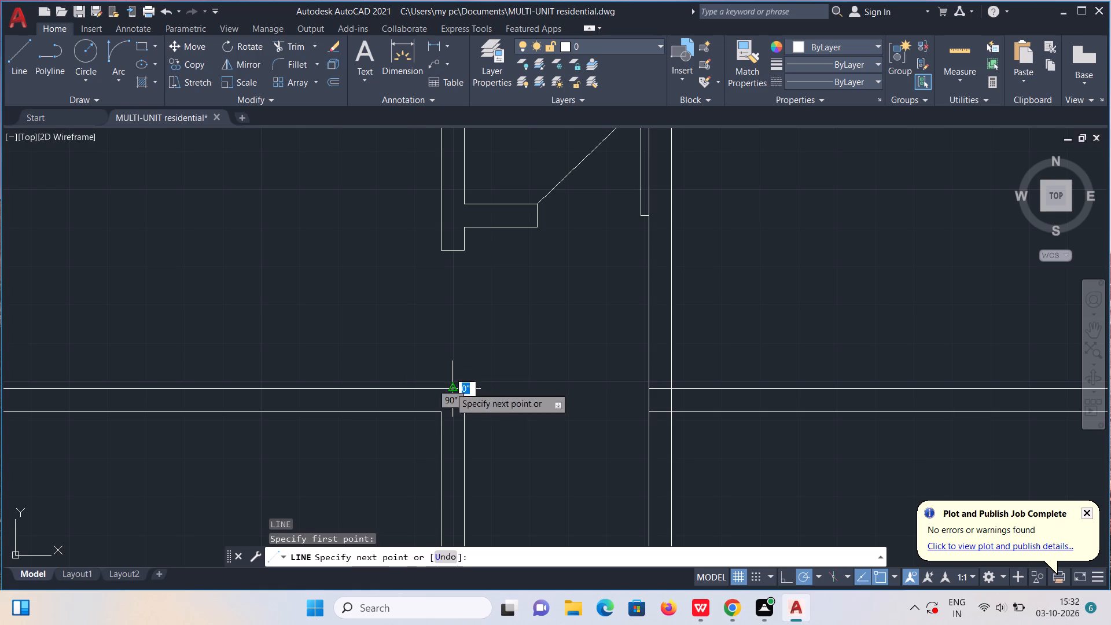
pyautogui.write('2"')
pyautogui.press('Return')
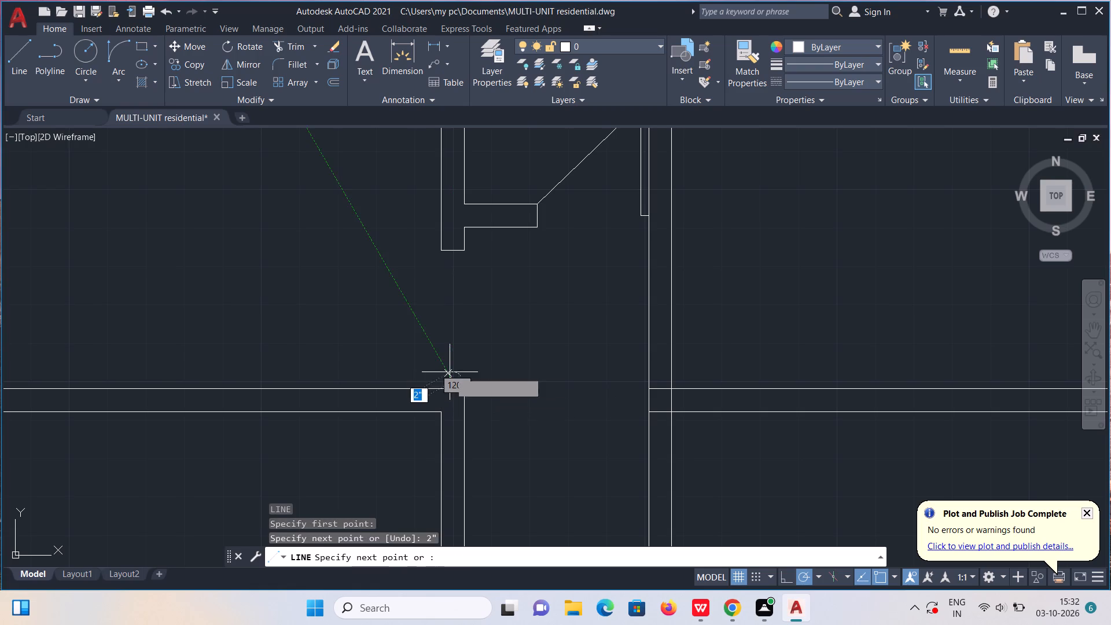
pyautogui.write("3'")
pyautogui.press('Return')
pyautogui.click(437, 247)
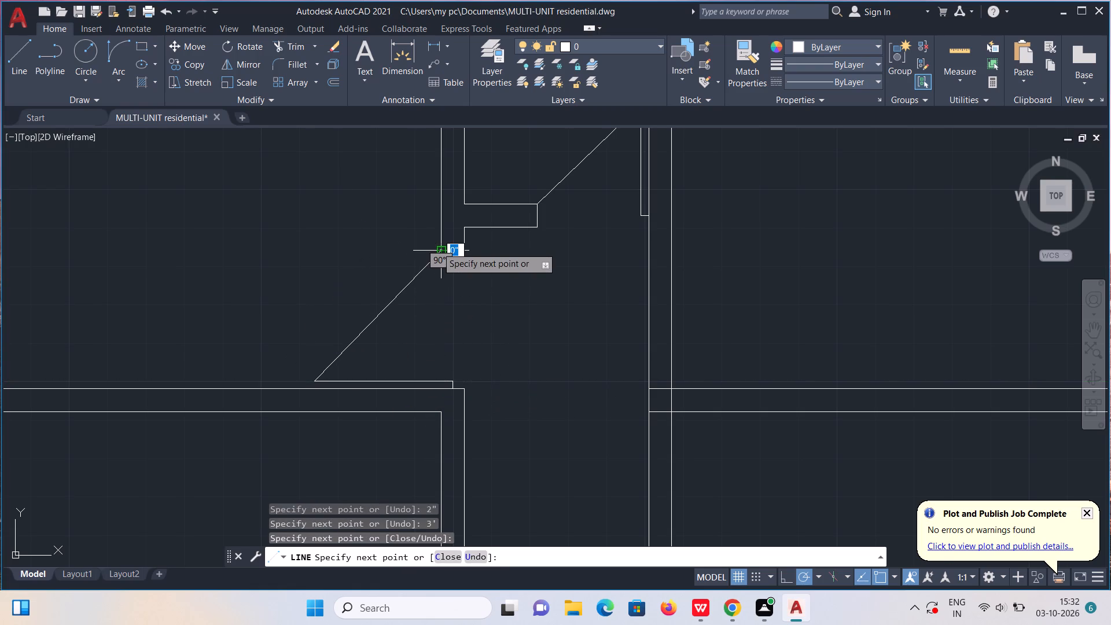
pyautogui.scroll(-1, 437, 248)
pyautogui.press('Escape')
pyautogui.scroll(-1, 440, 317)
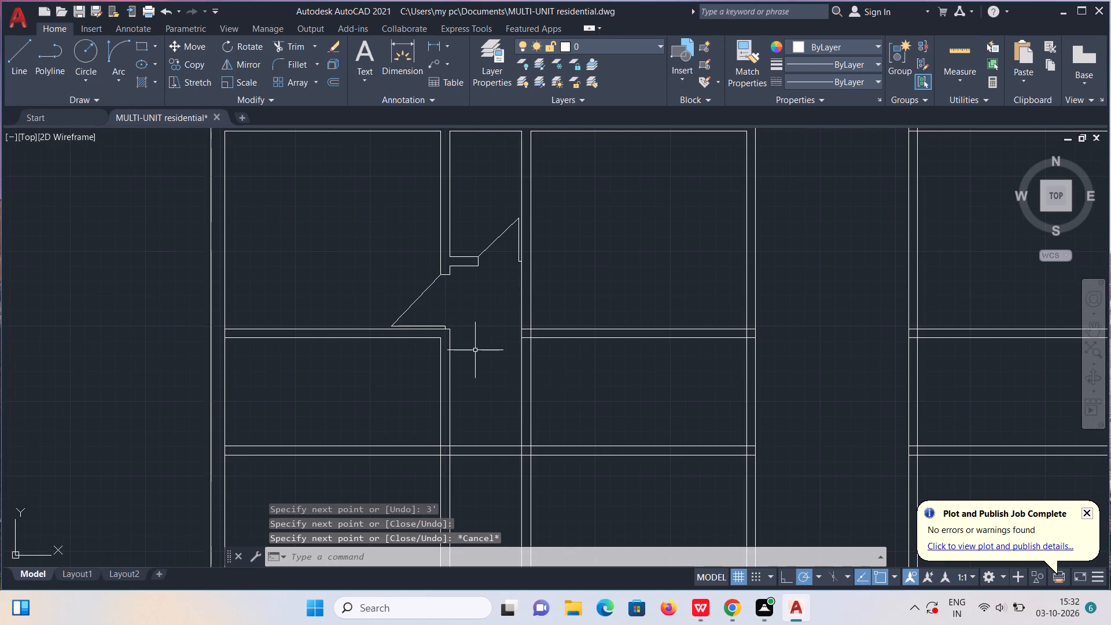
# Trim the upper horizontal wall between the second partition and the unit's east wall, and the second partition between both horizontal walls.
pyautogui.moveTo(472, 292); pyautogui.dragTo(474, 273, button='middle')
pyautogui.scroll(-1, 473, 276)
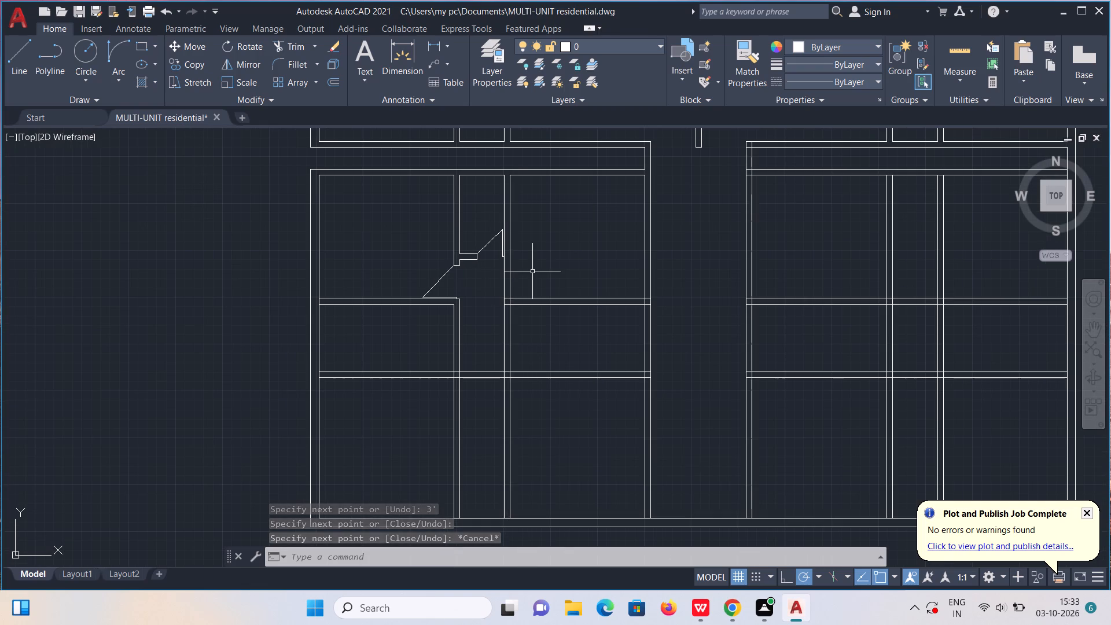
pyautogui.moveTo(524, 282); pyautogui.dragTo(465, 299, button='middle')
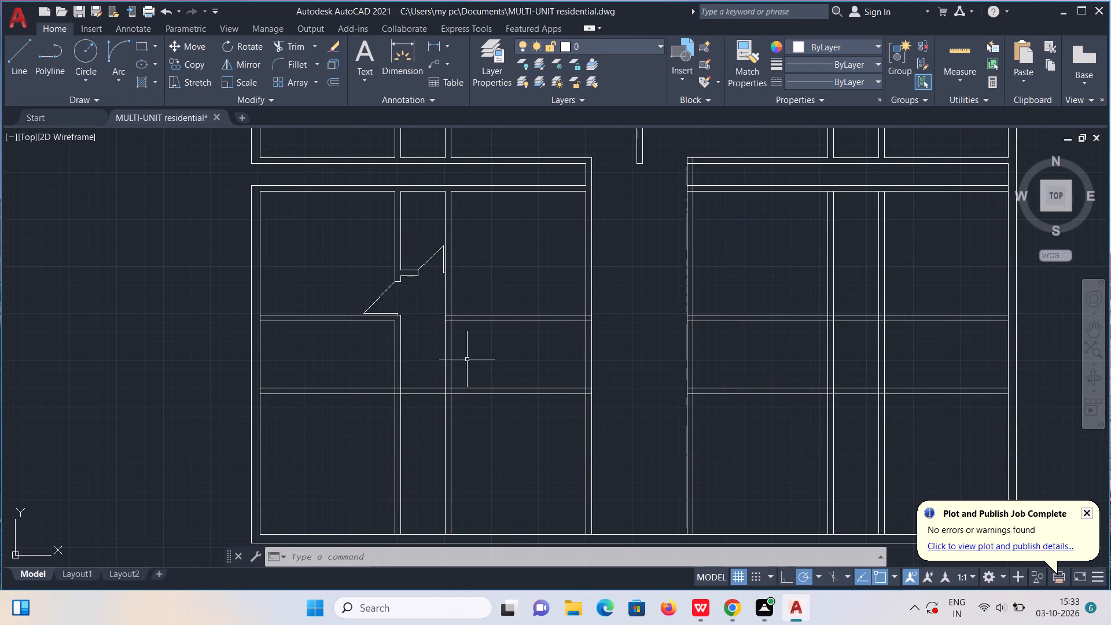
pyautogui.click(299, 43)
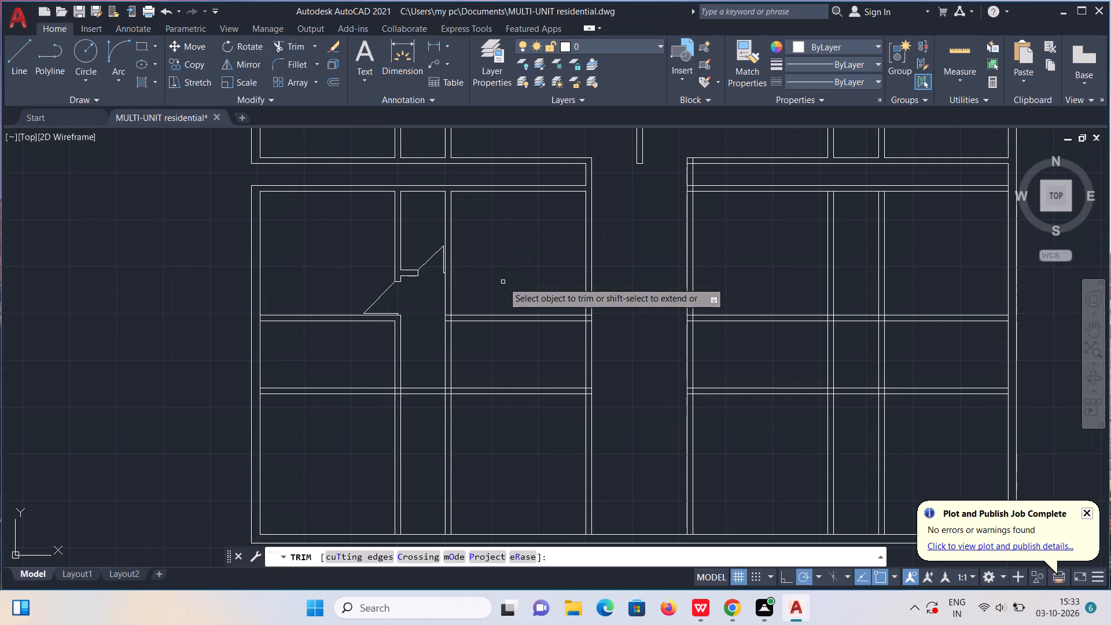
pyautogui.moveTo(503, 287); pyautogui.dragTo(505, 325)
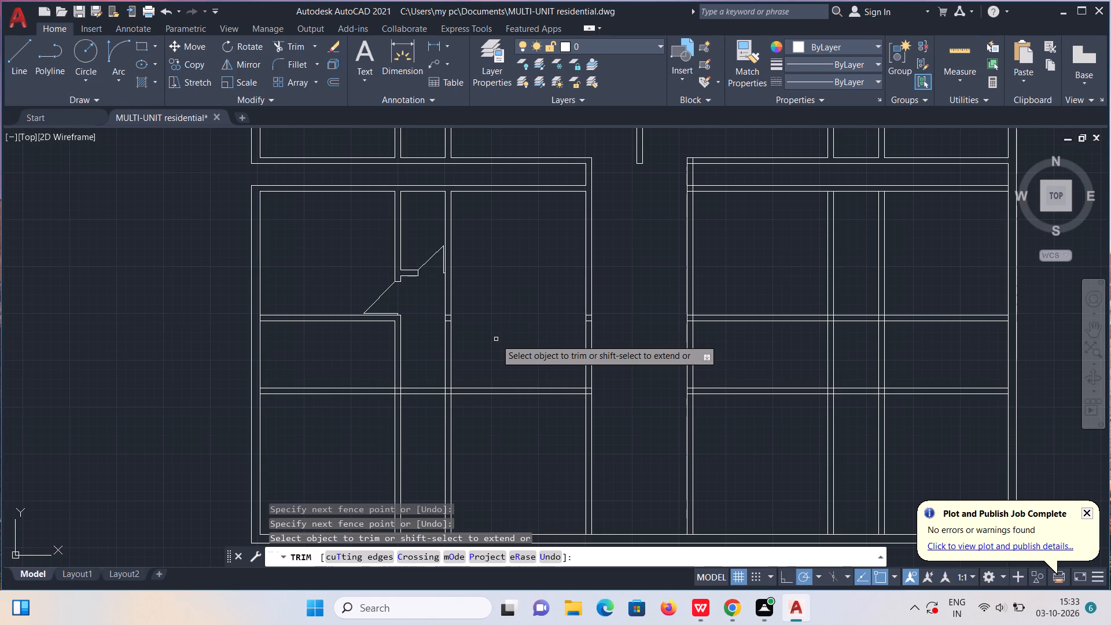
pyautogui.moveTo(496, 339); pyautogui.dragTo(438, 339)
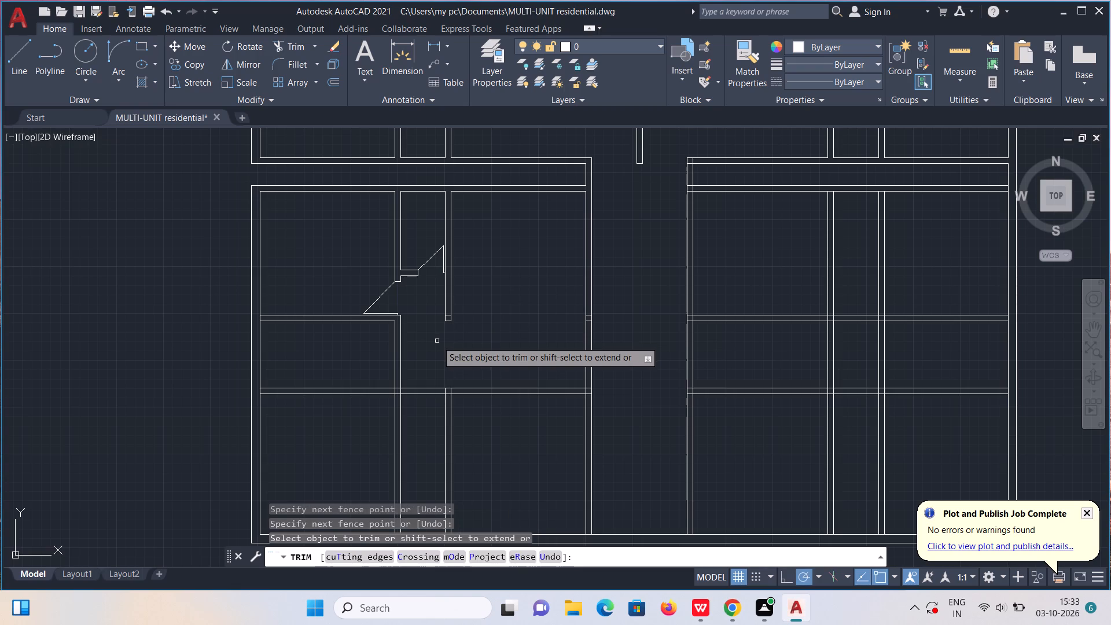
pyautogui.press('Escape')
# Draw a closing line across both faces of the second partition just below its door leaf.
pyautogui.press('l')
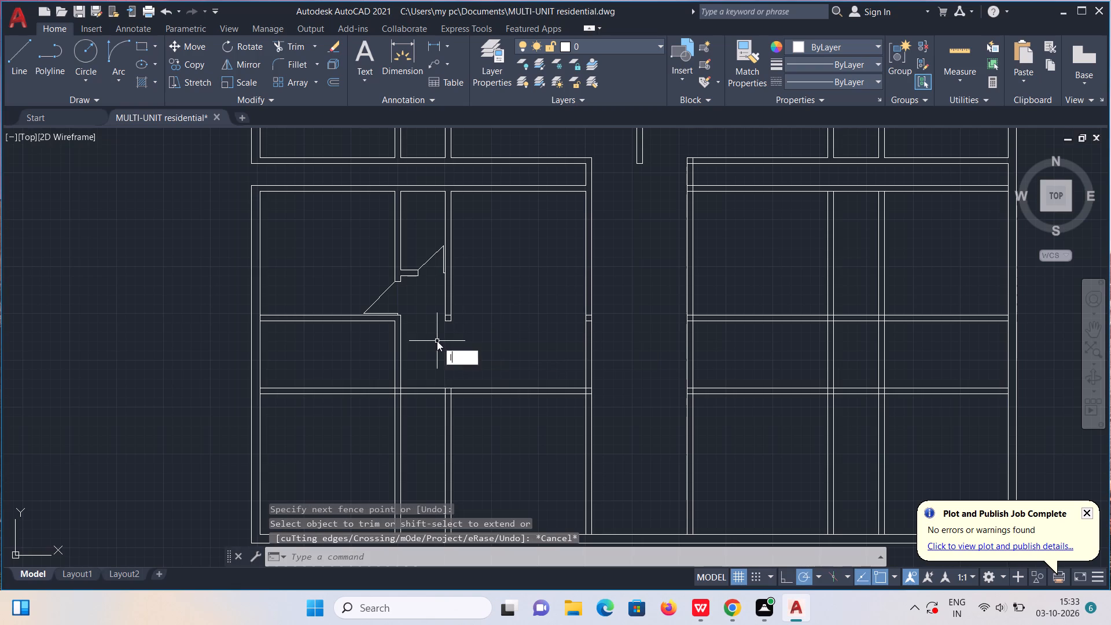
pyautogui.press('Return')
pyautogui.scroll(3, 437, 310)
pyautogui.click(466, 187)
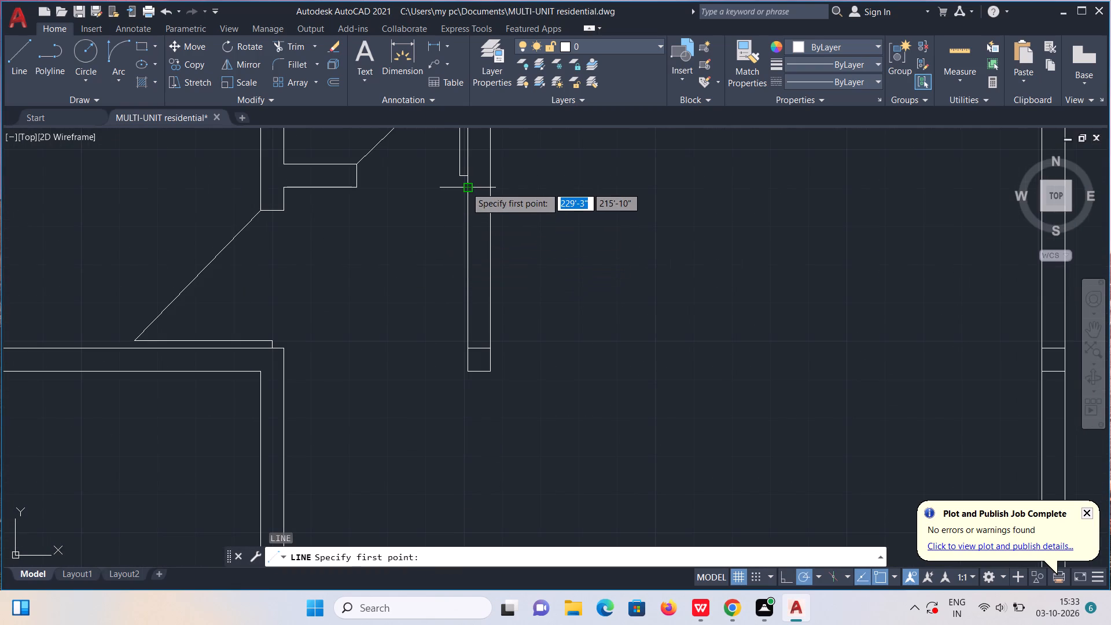
pyautogui.click(490, 191)
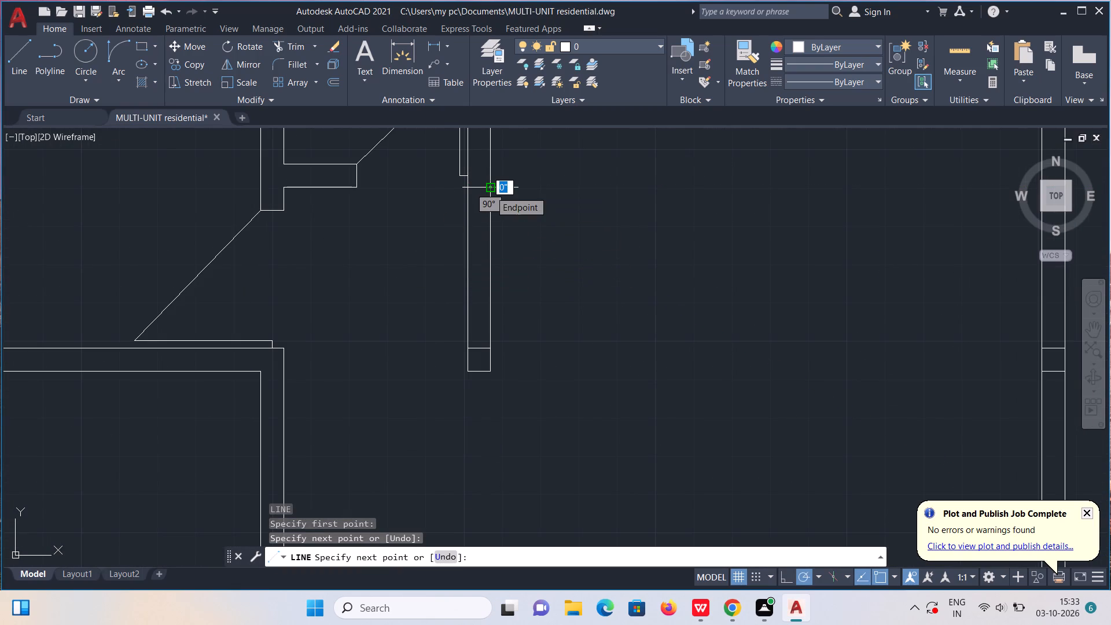
pyautogui.press('Escape')
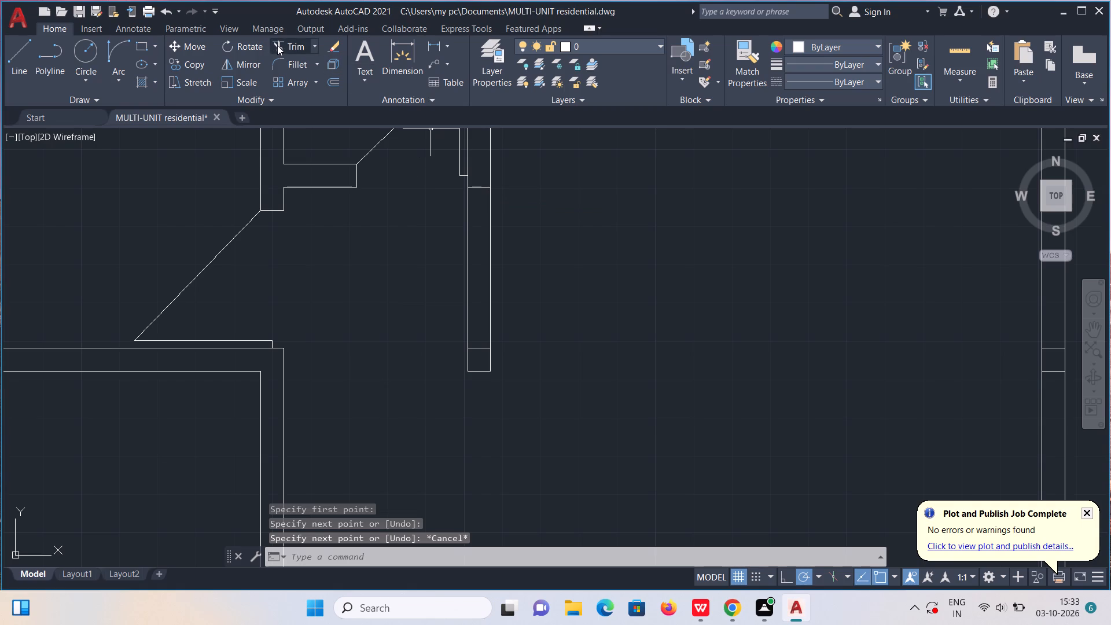
# Trim the second partition below the closing line and clear the upper horizontal wall's leftover pieces there and inside the east wall.
pyautogui.click(277, 45)
pyautogui.moveTo(363, 198); pyautogui.dragTo(554, 251)
pyautogui.moveTo(493, 319); pyautogui.dragTo(496, 394)
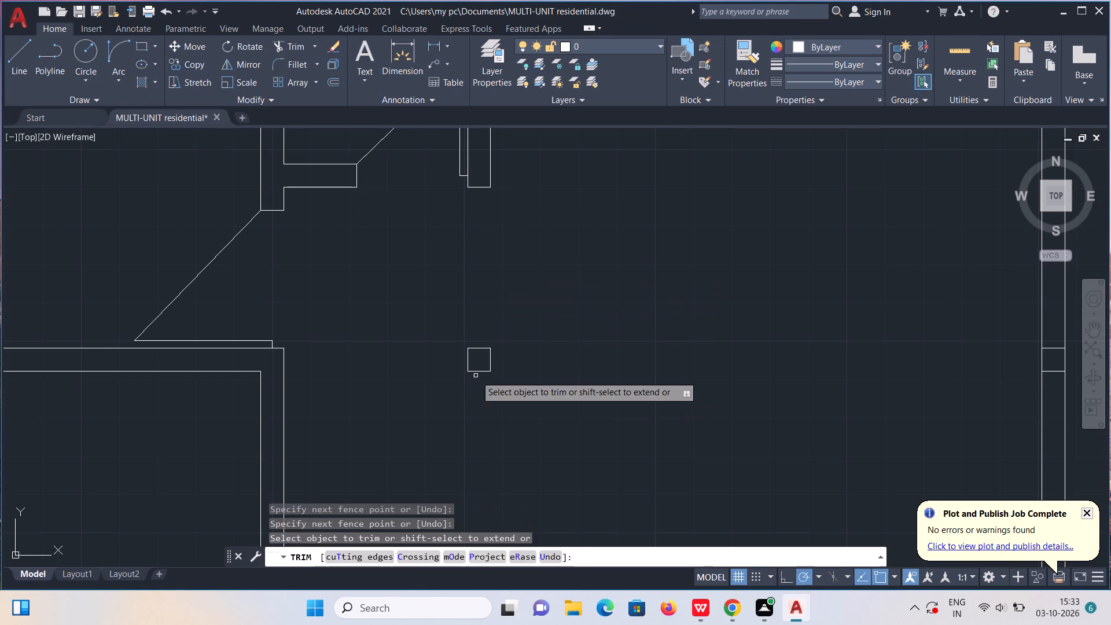
pyautogui.moveTo(461, 357); pyautogui.dragTo(482, 406)
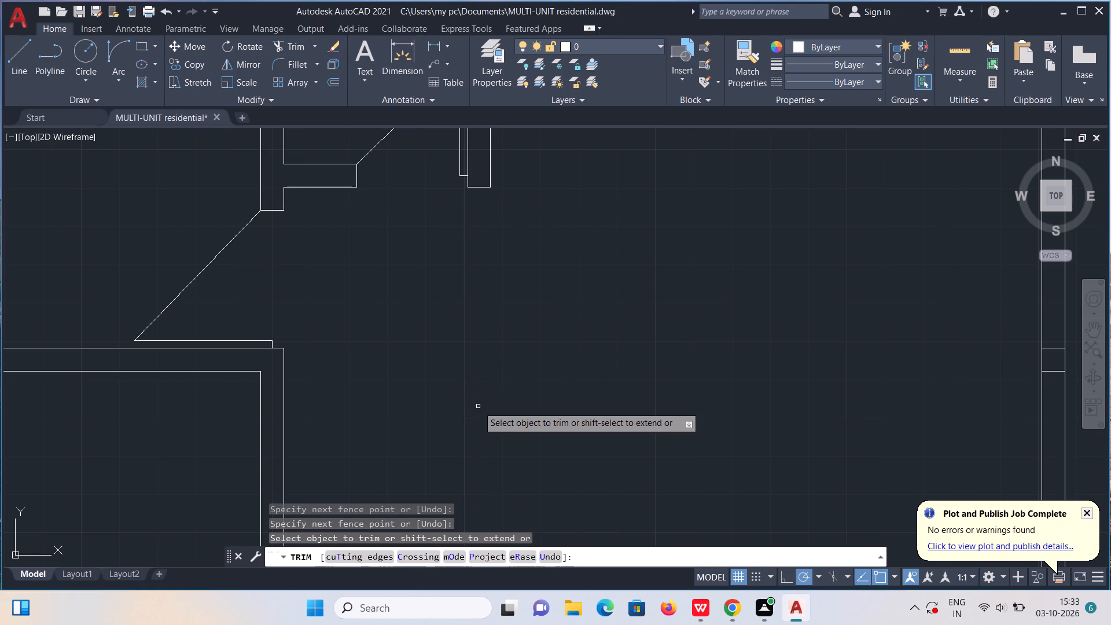
pyautogui.scroll(-3, 490, 400)
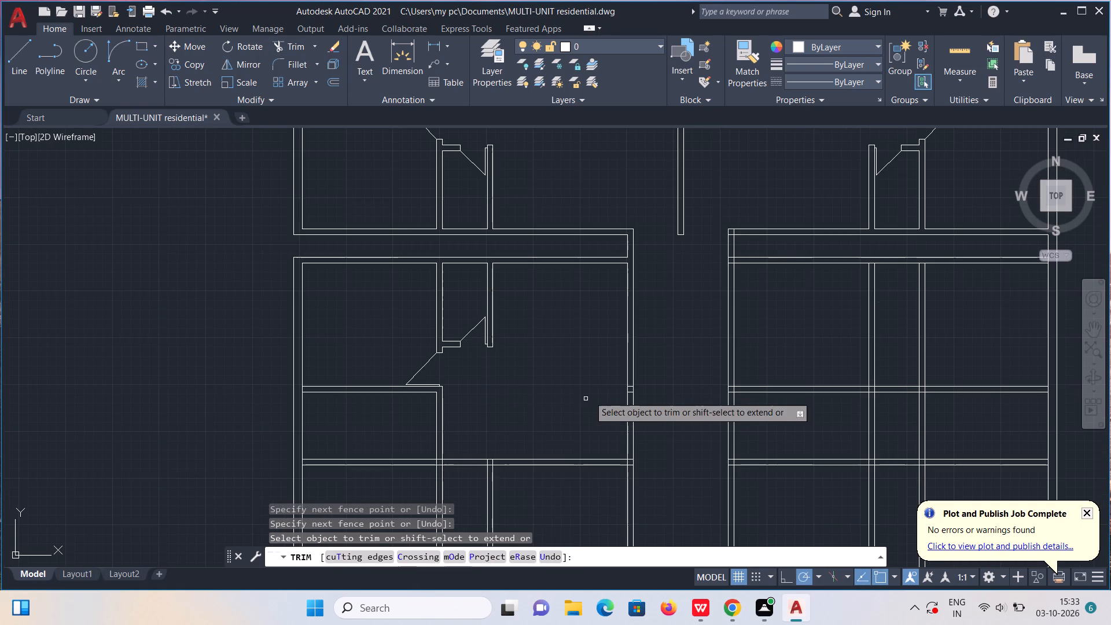
pyautogui.scroll(4, 604, 381)
pyautogui.moveTo(770, 407); pyautogui.dragTo(776, 471)
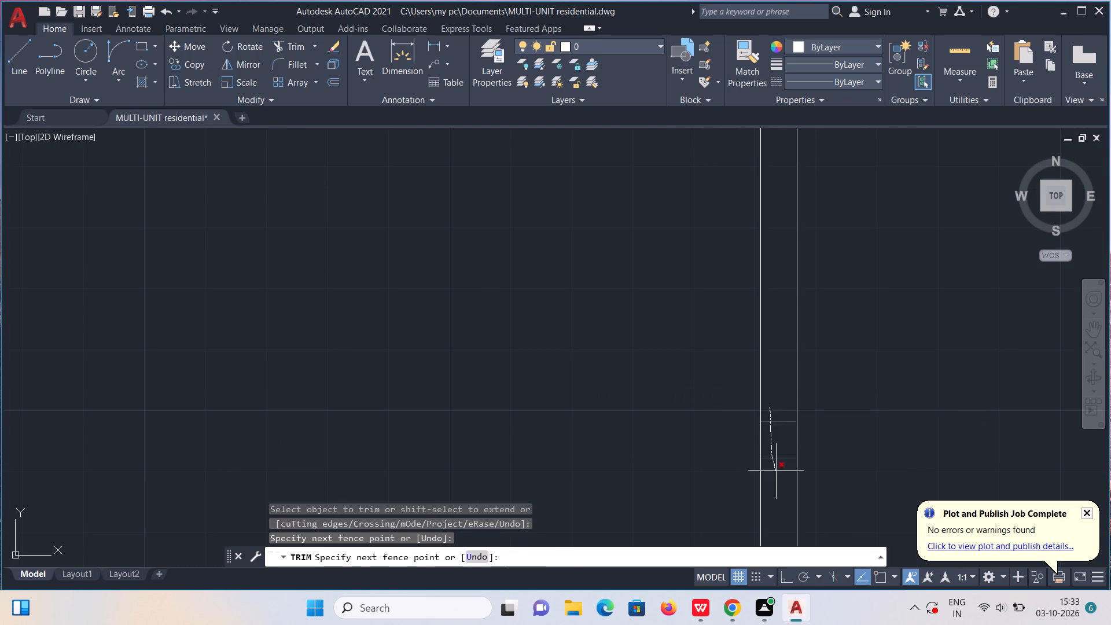
pyautogui.moveTo(776, 471); pyautogui.dragTo(776, 472)
# Trim the overlapping lines where the lower horizontal wall meets the first partition, the second partition and the unit's east wall.
pyautogui.scroll(-4, 741, 462)
pyautogui.moveTo(671, 456); pyautogui.dragTo(598, 366, button='middle')
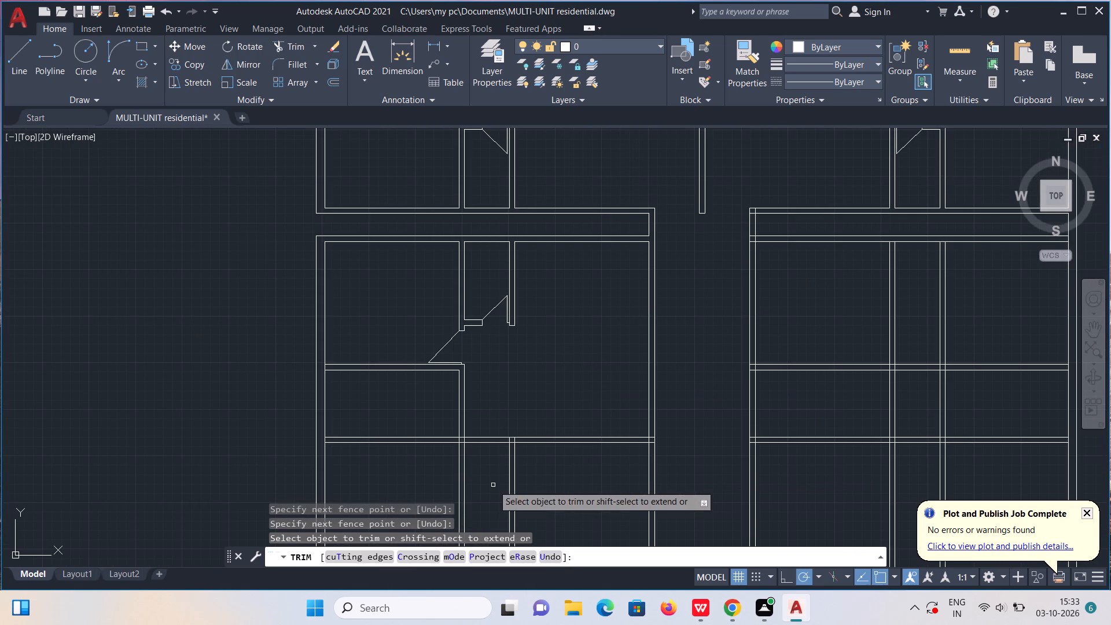
pyautogui.moveTo(458, 457); pyautogui.dragTo(581, 410, button='middle')
pyautogui.scroll(4, 579, 395)
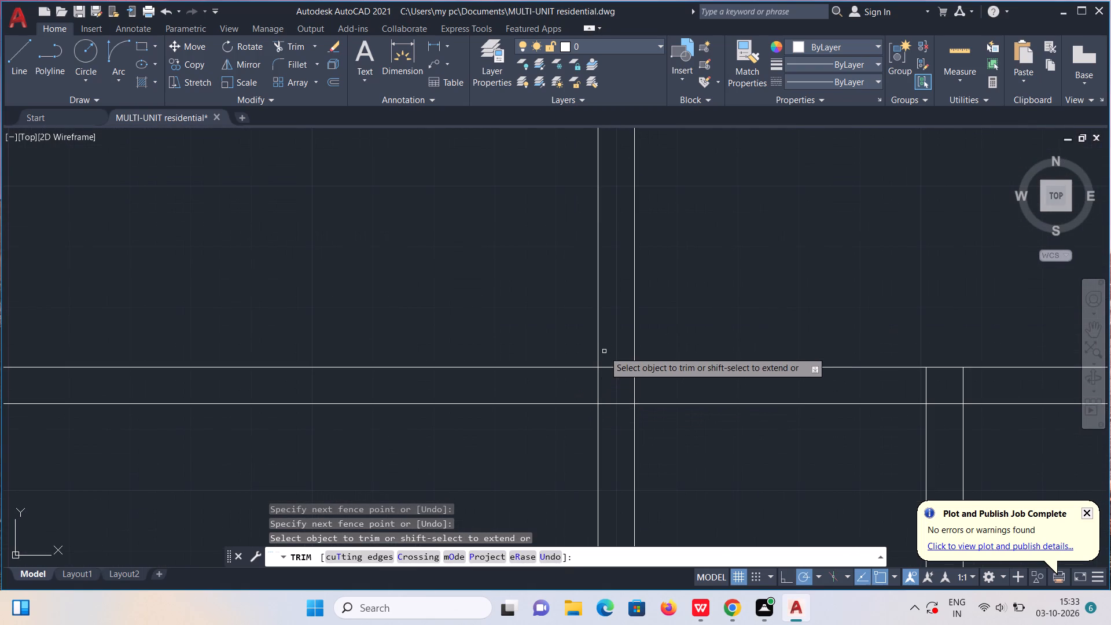
pyautogui.moveTo(605, 351); pyautogui.dragTo(616, 418)
pyautogui.moveTo(584, 391); pyautogui.dragTo(584, 391)
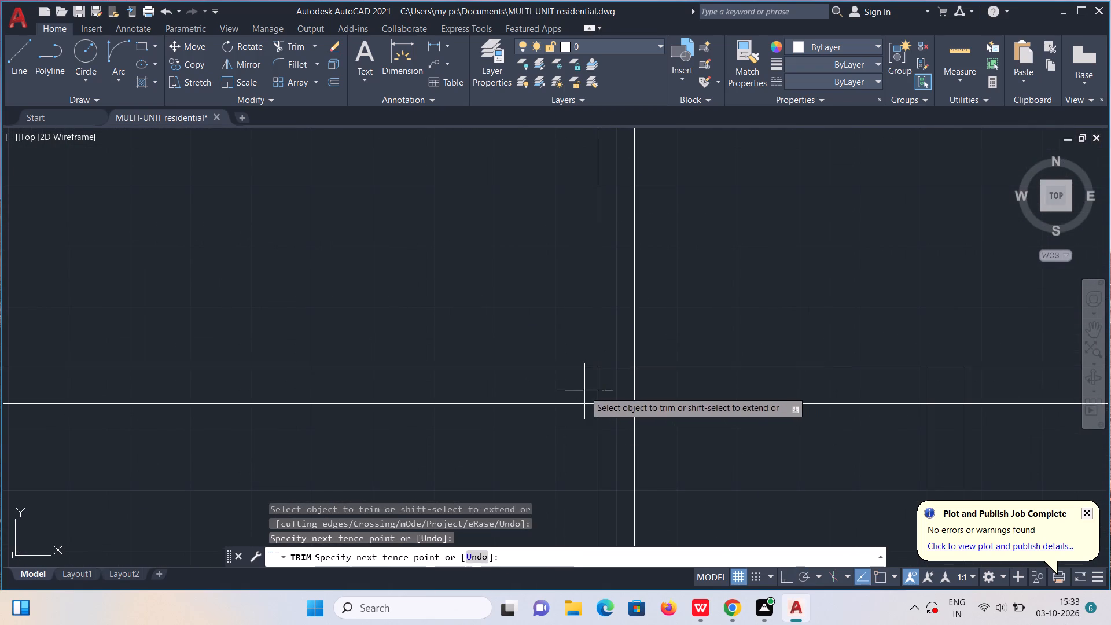
pyautogui.moveTo(584, 391); pyautogui.dragTo(649, 392)
pyautogui.moveTo(893, 389); pyautogui.dragTo(985, 388)
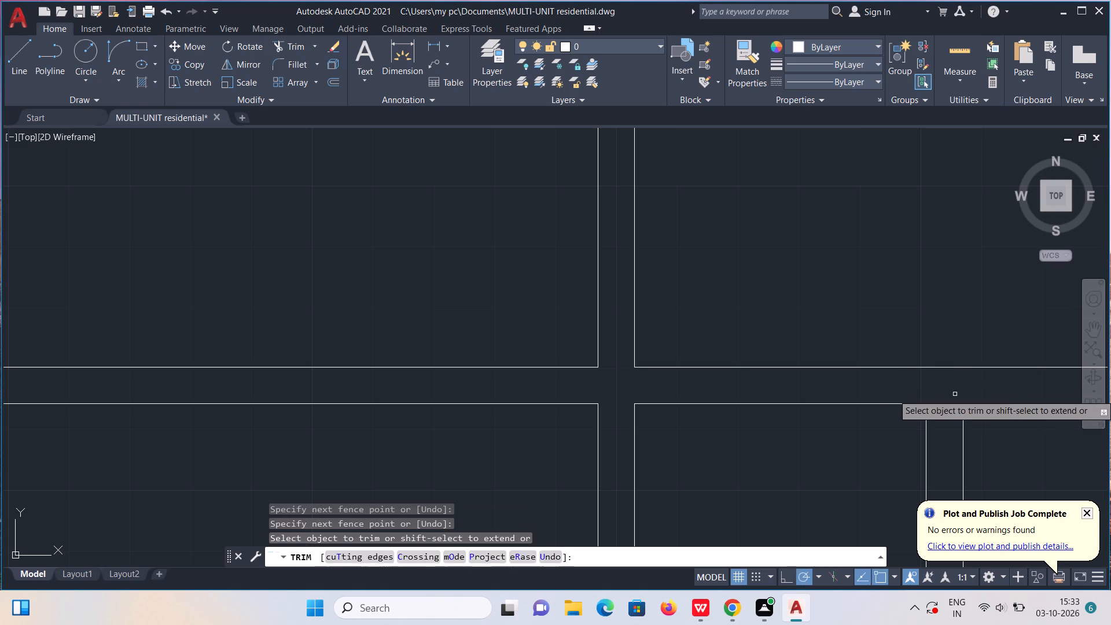
pyautogui.moveTo(952, 396); pyautogui.dragTo(941, 426)
pyautogui.scroll(-3, 926, 418)
pyautogui.moveTo(904, 431); pyautogui.dragTo(525, 286, button='middle')
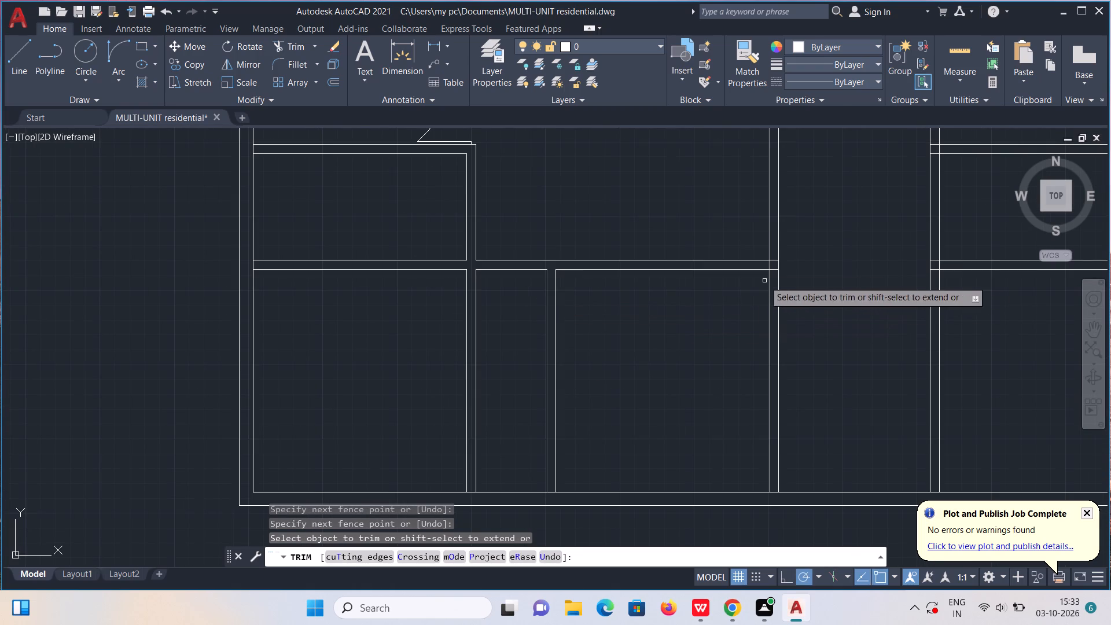
pyautogui.scroll(3, 760, 274)
pyautogui.moveTo(805, 218); pyautogui.dragTo(805, 236)
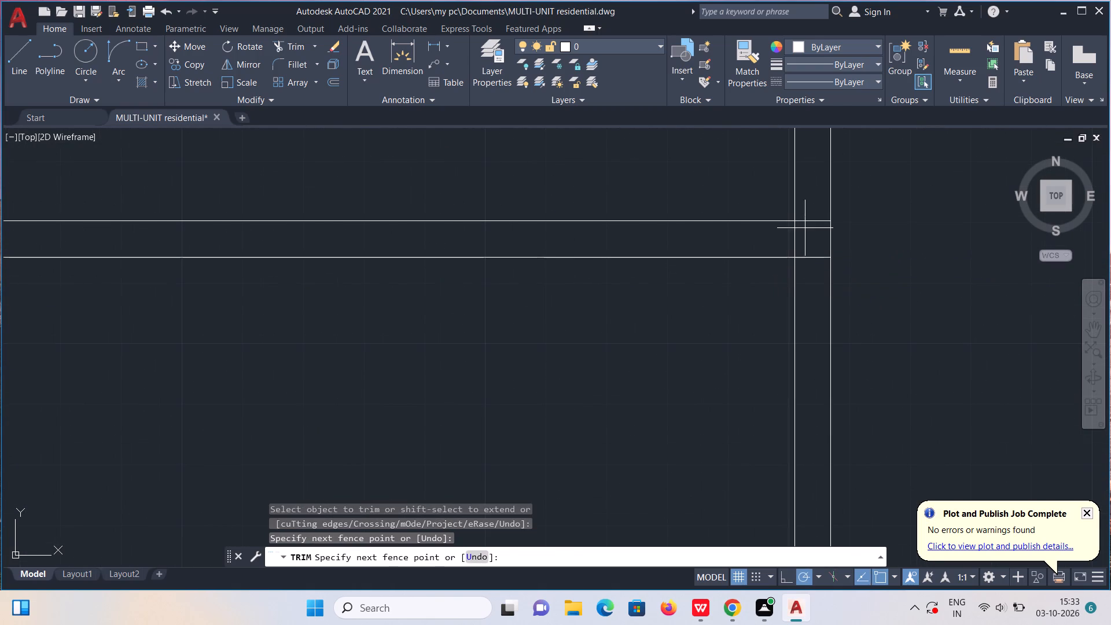
pyautogui.moveTo(805, 236); pyautogui.dragTo(805, 270)
pyautogui.moveTo(807, 238); pyautogui.dragTo(759, 245)
# Trim the bottom outer wall's inner line within the thickness of both partitions and the unit's east wall.
pyautogui.scroll(-4, 759, 240)
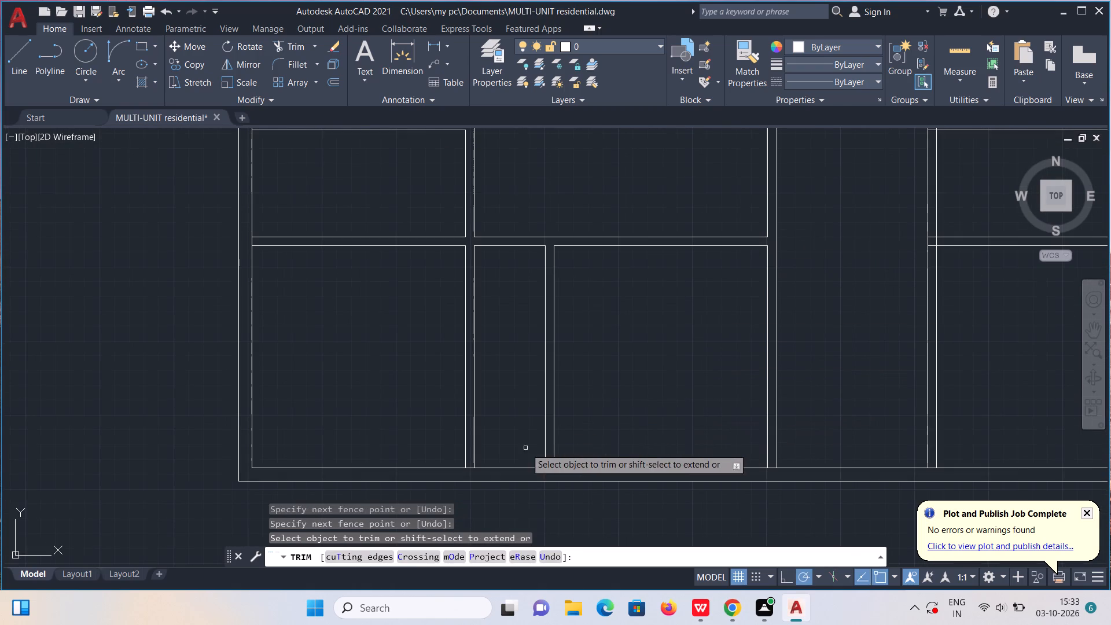
pyautogui.scroll(3, 477, 464)
pyautogui.moveTo(451, 470); pyautogui.dragTo(451, 492)
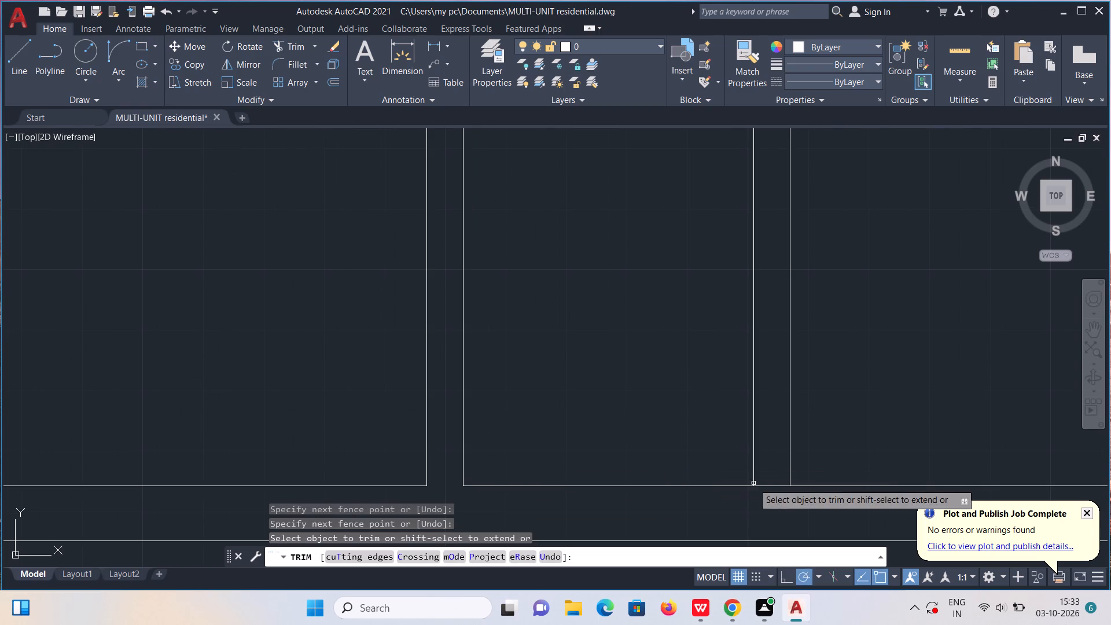
pyautogui.moveTo(771, 471); pyautogui.dragTo(766, 494)
pyautogui.scroll(-4, 760, 487)
pyautogui.scroll(3, 910, 481)
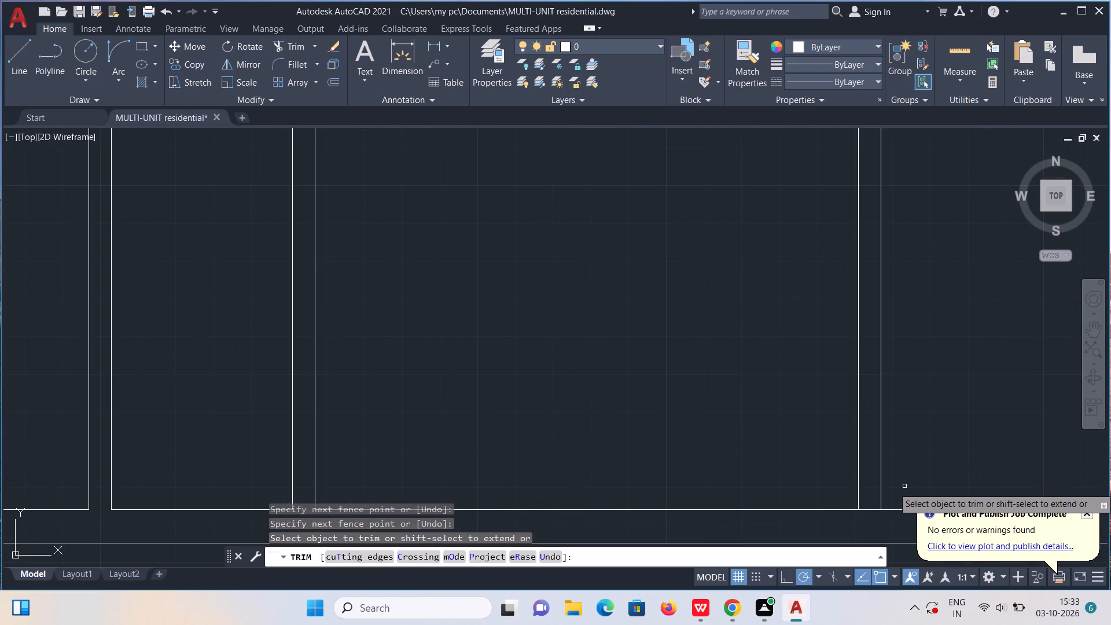
pyautogui.moveTo(870, 504); pyautogui.dragTo(869, 520)
pyautogui.scroll(-3, 781, 487)
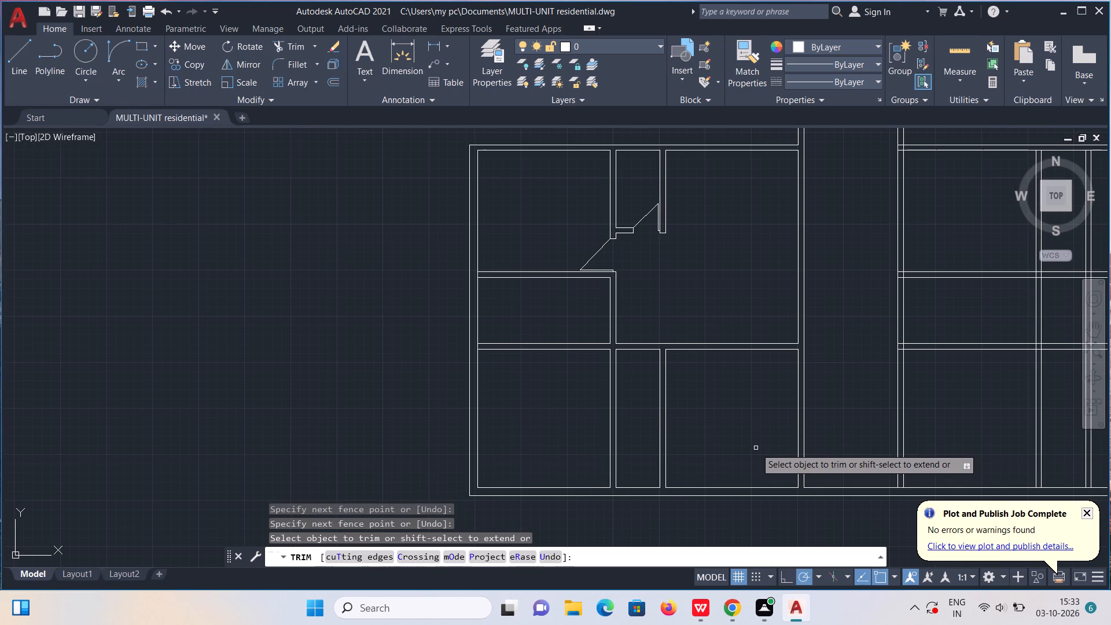
pyautogui.press('Escape')
# Trim the west outer wall's inner line within the thickness of the upper and lower horizontal walls.
pyautogui.moveTo(722, 404); pyautogui.dragTo(818, 399, button='middle')
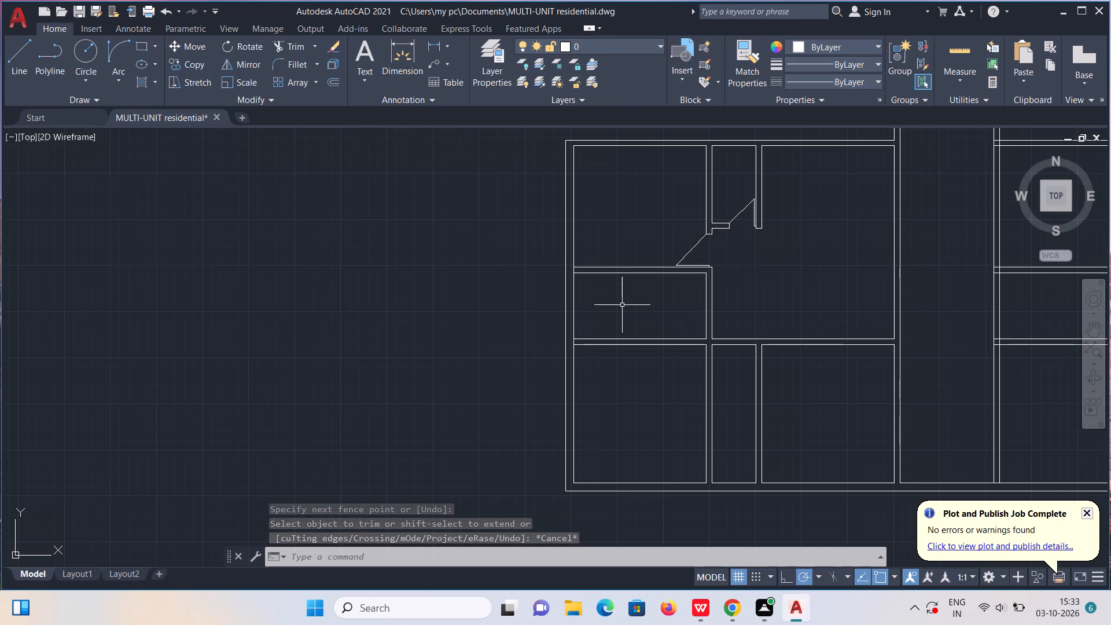
pyautogui.click(334, 81)
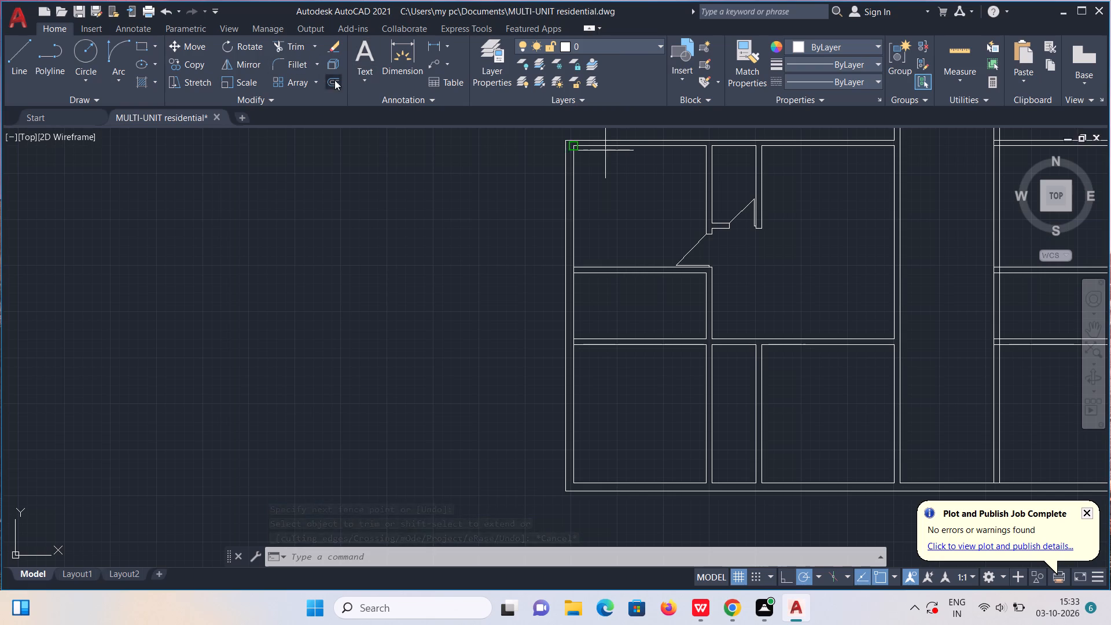
pyautogui.click(488, 551)
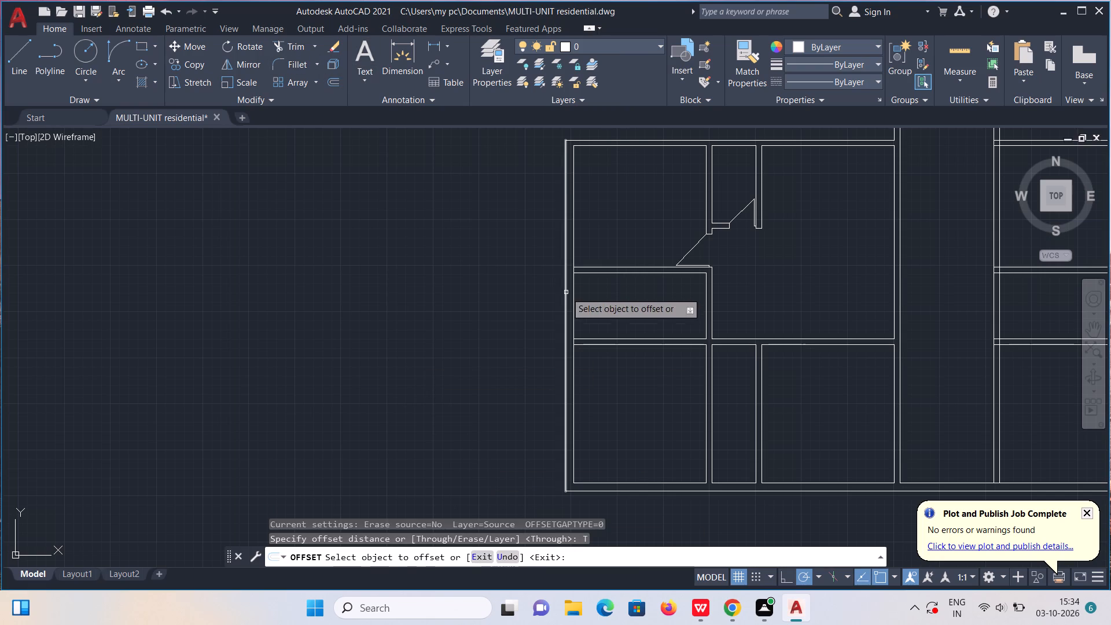
pyautogui.click(300, 44)
pyautogui.scroll(2, 488, 236)
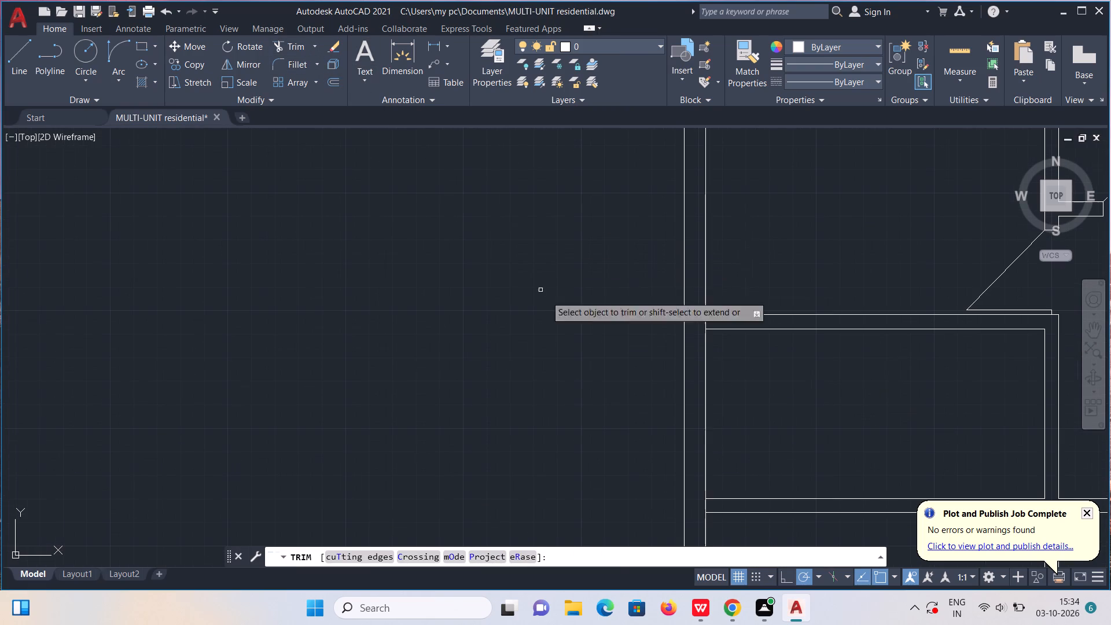
pyautogui.moveTo(699, 320); pyautogui.dragTo(726, 319)
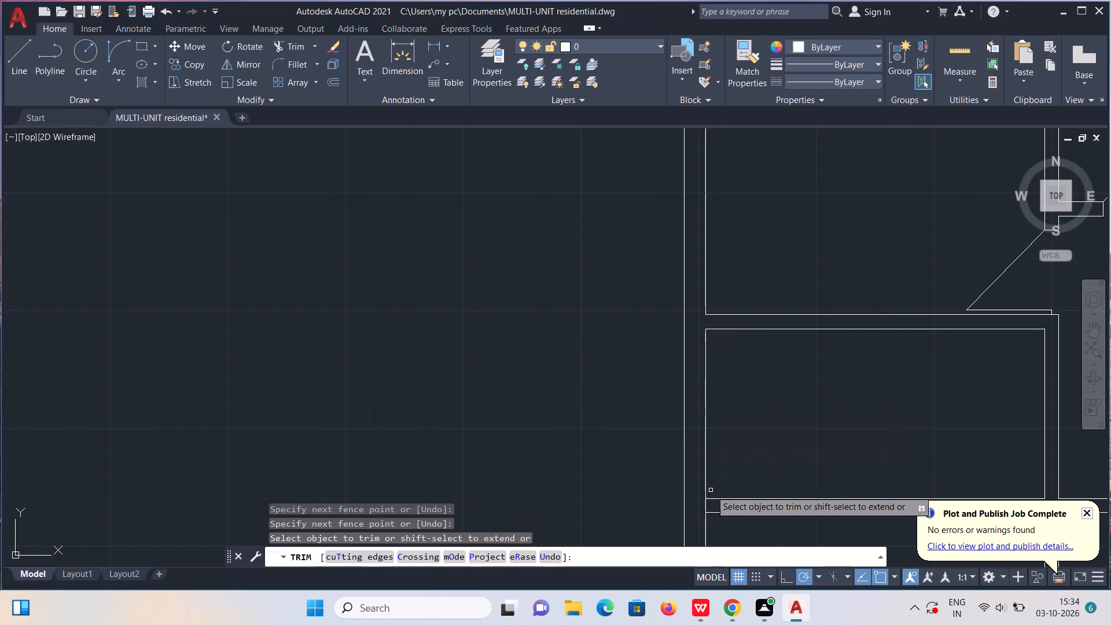
pyautogui.click(705, 511)
pyautogui.press('Escape')
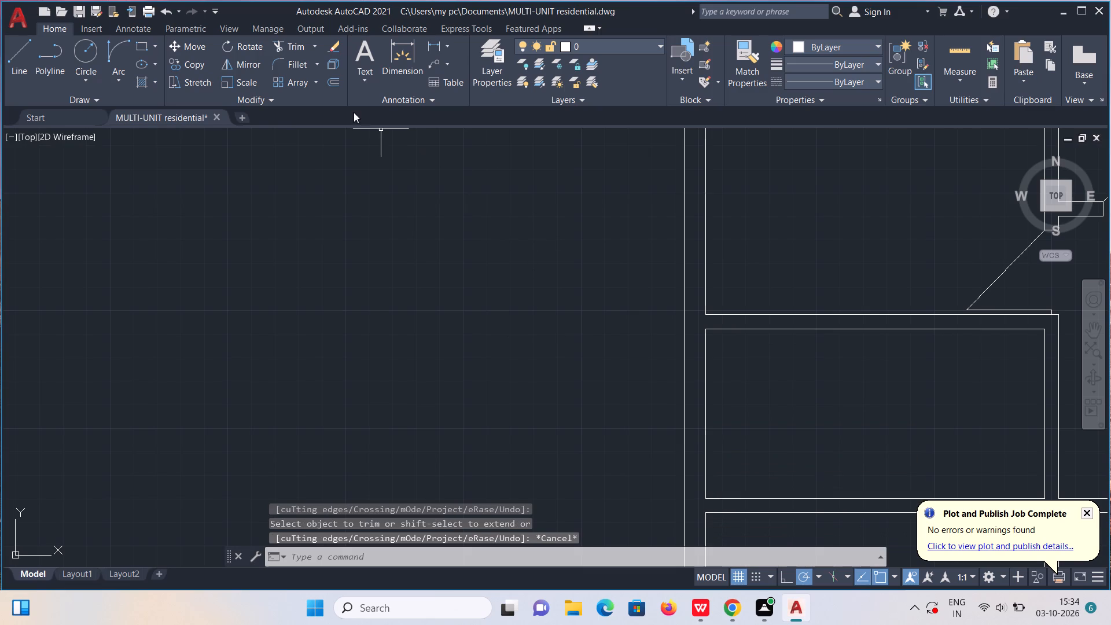
# Offset the west and north inner lines of the small room between the horizontal walls 2' into the room.
pyautogui.click(334, 82)
pyautogui.click(490, 560)
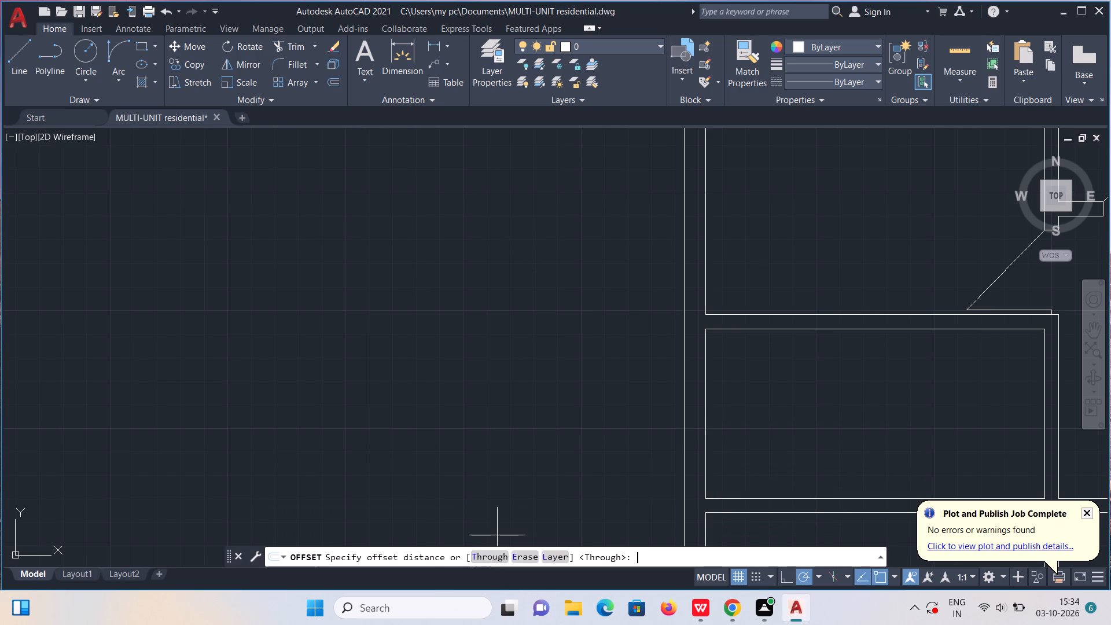
pyautogui.click(705, 436)
pyautogui.press('2')
pyautogui.press("'")
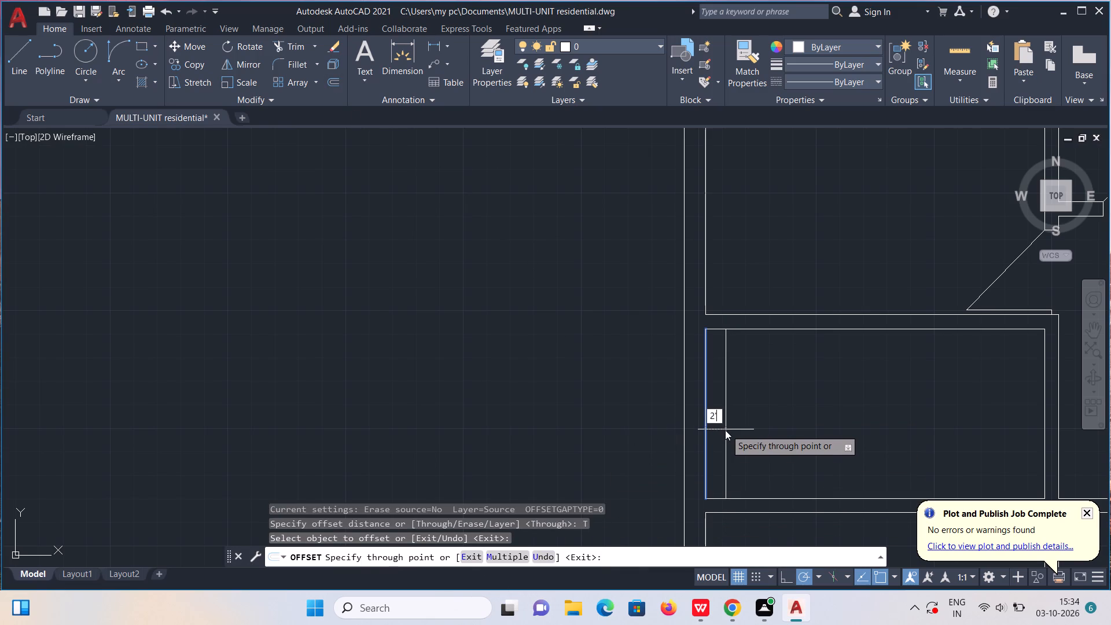
pyautogui.press('Return')
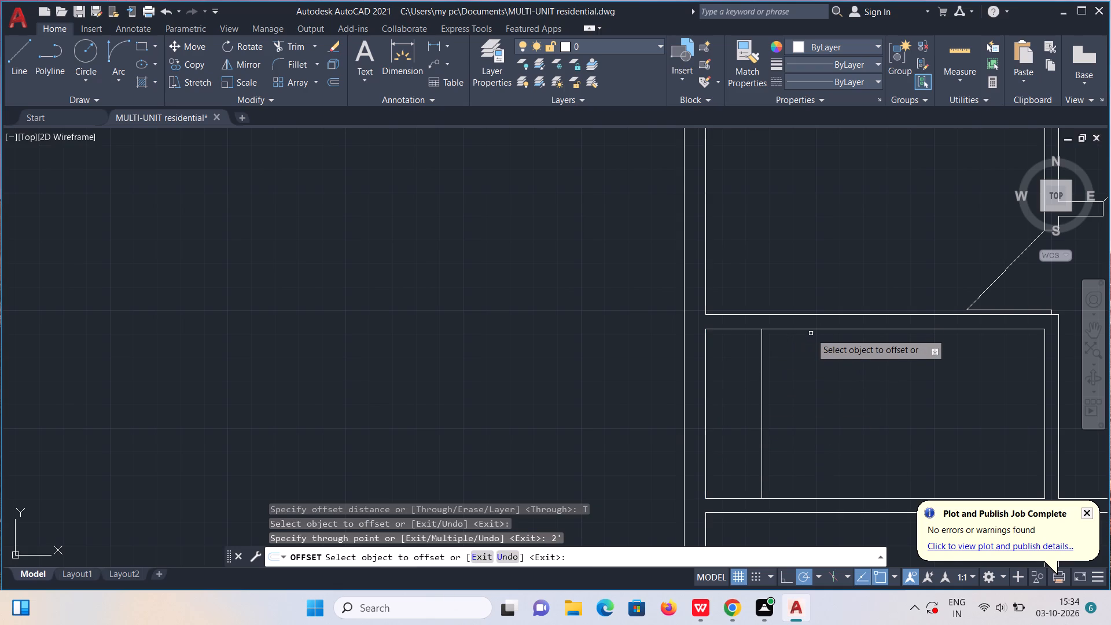
pyautogui.click(811, 329)
pyautogui.press('2')
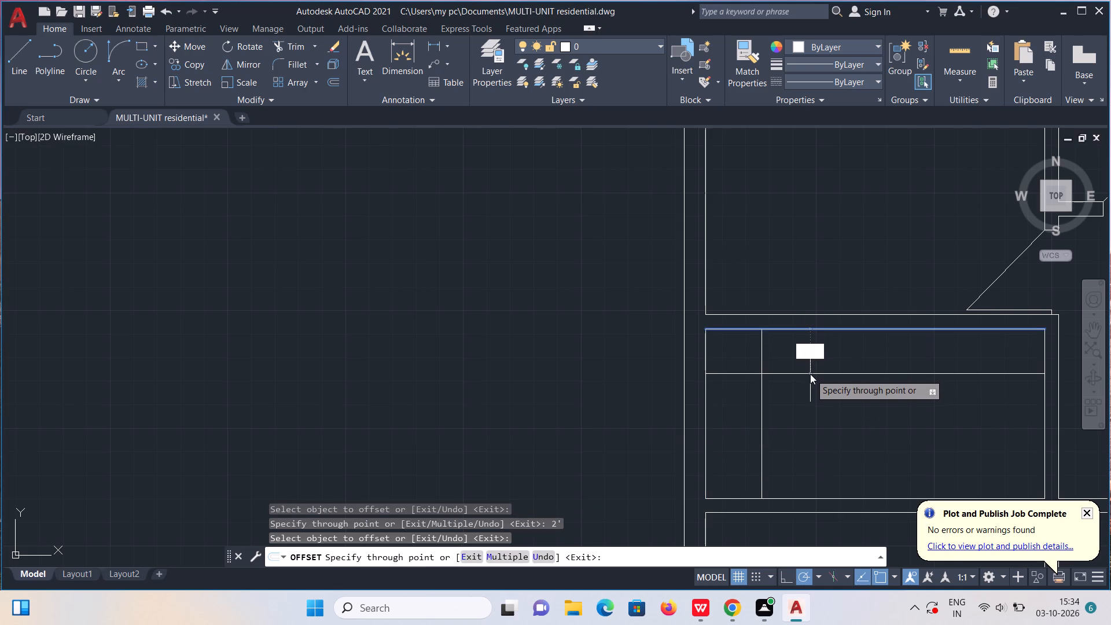
pyautogui.press("'")
pyautogui.press('Return')
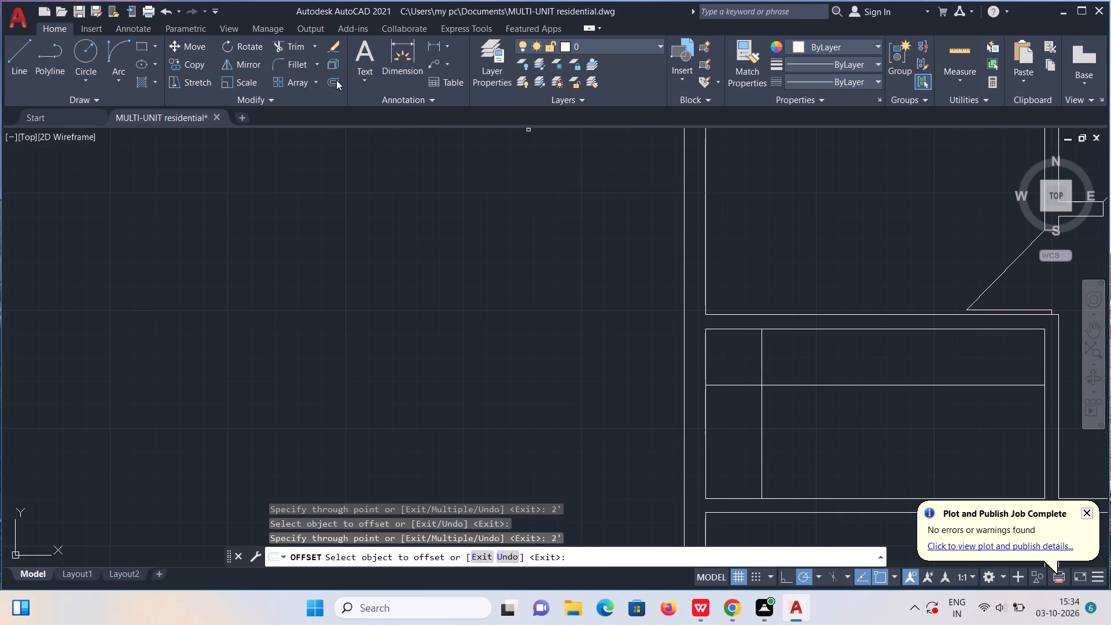
# Trim the two 2' offset lines past their crossing in the small room to leave an L-shaped counter edge.
pyautogui.click(295, 47)
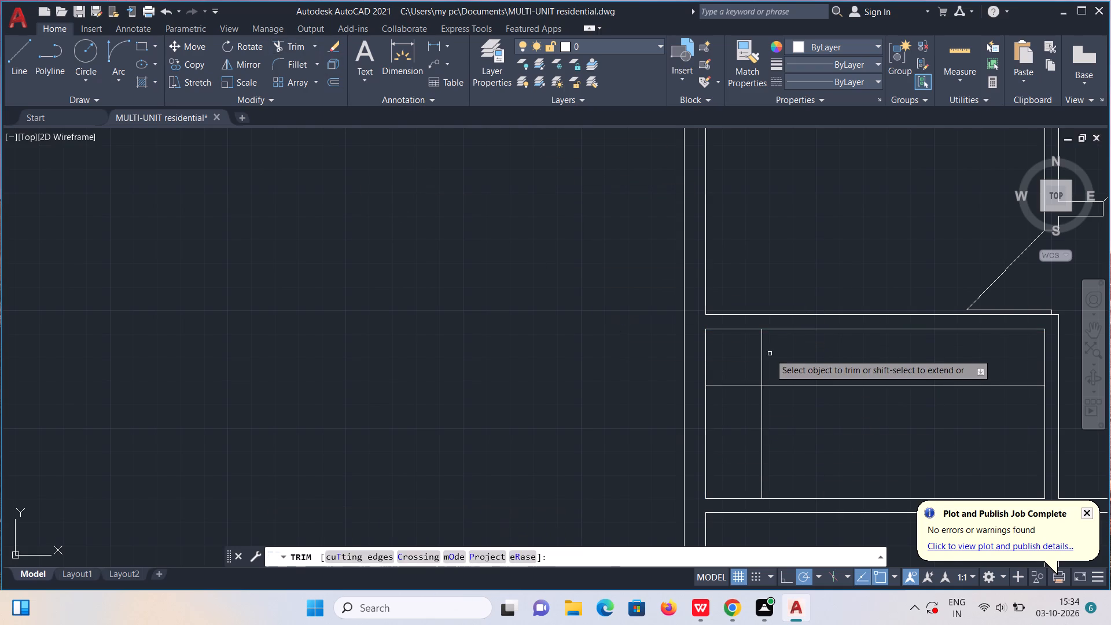
pyautogui.moveTo(775, 355); pyautogui.dragTo(747, 407)
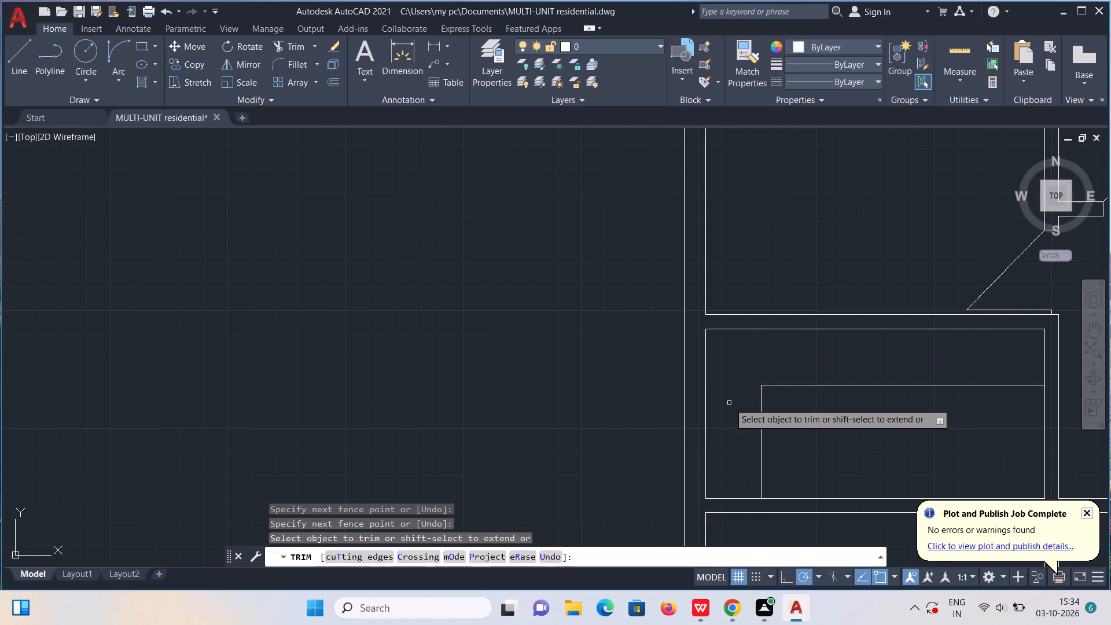
pyautogui.press('Escape')
# Draw a line across the lower end of the small room's east wall and copy it 2'5" upward as the doorway's other jamb.
pyautogui.scroll(-1, 778, 410)
pyautogui.moveTo(810, 430); pyautogui.dragTo(623, 359, button='middle')
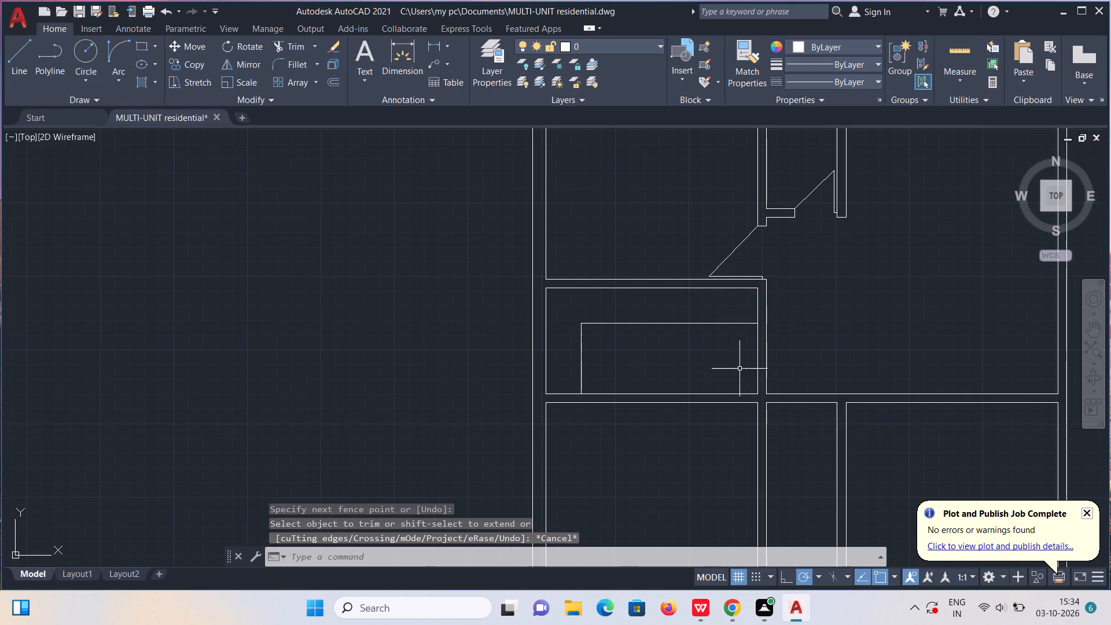
pyautogui.press('l')
pyautogui.press('Return')
pyautogui.scroll(1, 759, 395)
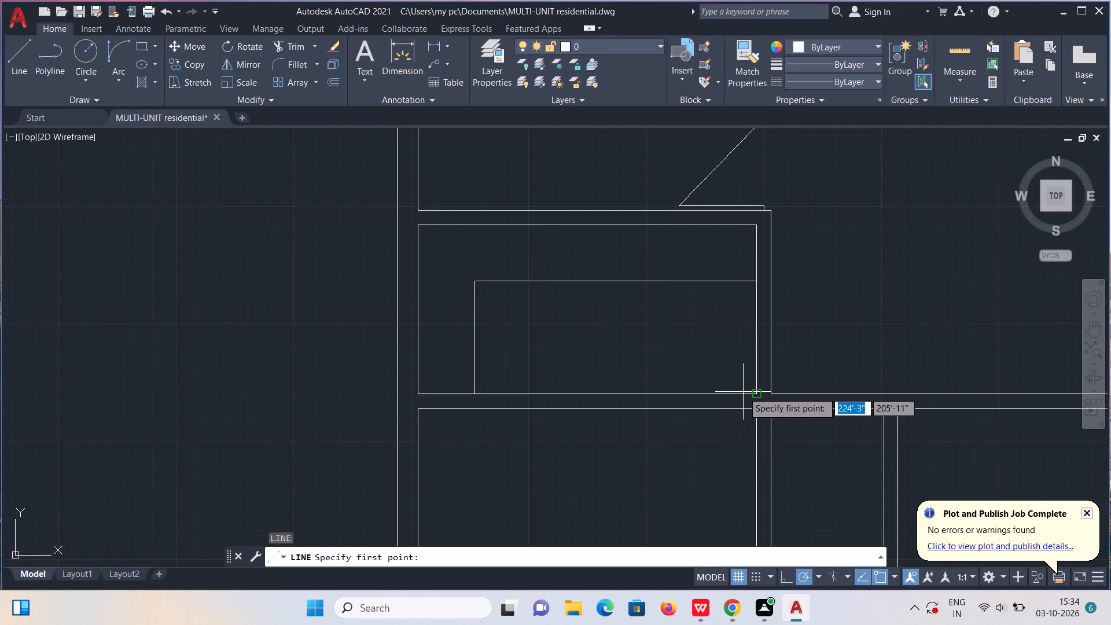
pyautogui.click(759, 395)
pyautogui.click(777, 394)
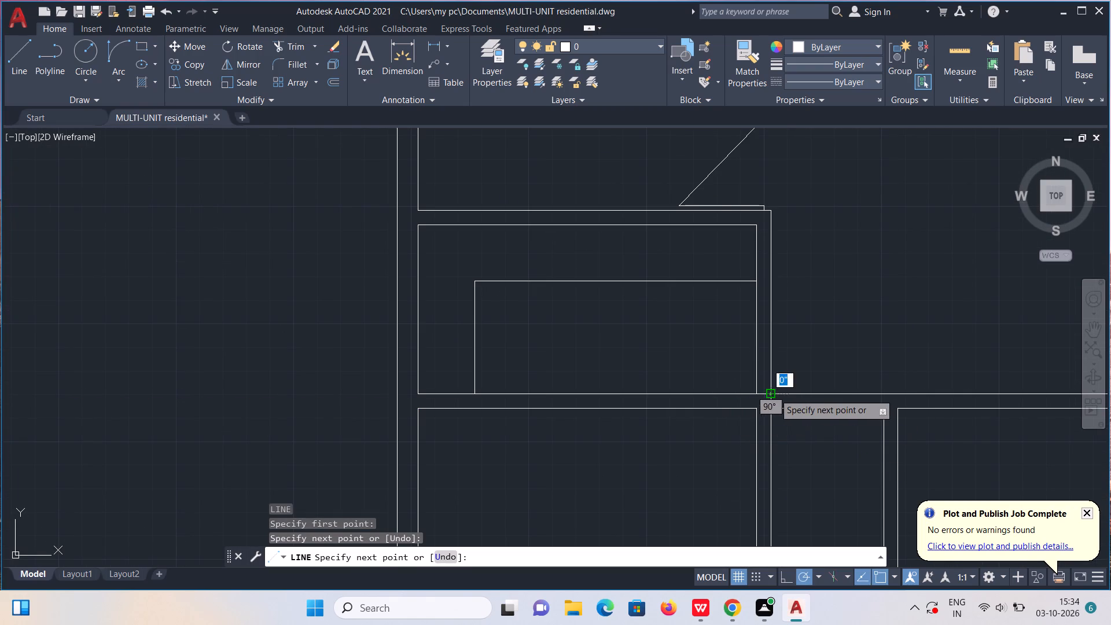
pyautogui.press('Escape')
pyautogui.click(763, 395)
pyautogui.write('co')
pyautogui.press('Return')
pyautogui.click(762, 395)
pyautogui.write('2\'5"')
pyautogui.press('Return')
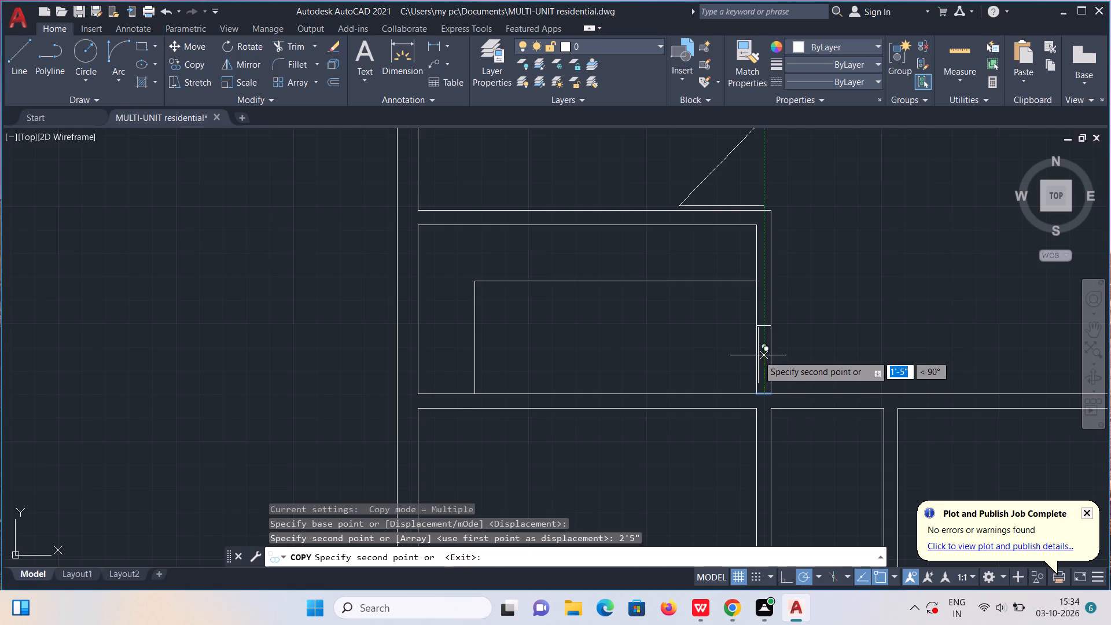
# Trim both east wall lines of the small room between the two jamb lines to open the doorway.
pyautogui.click(286, 41)
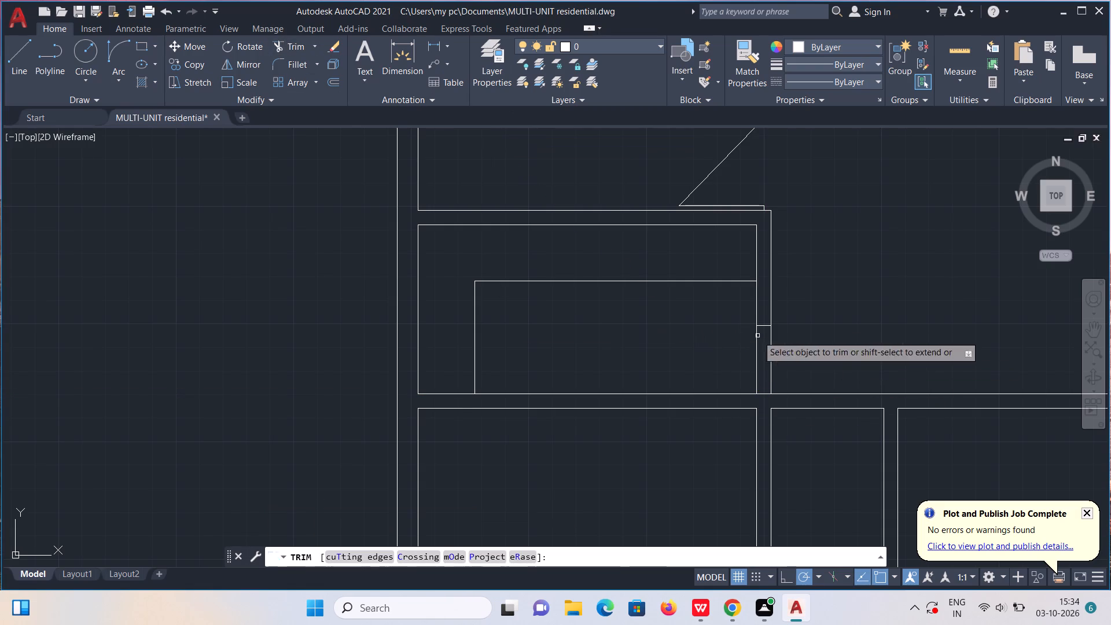
pyautogui.moveTo(743, 367); pyautogui.dragTo(783, 354)
pyautogui.press('Escape')
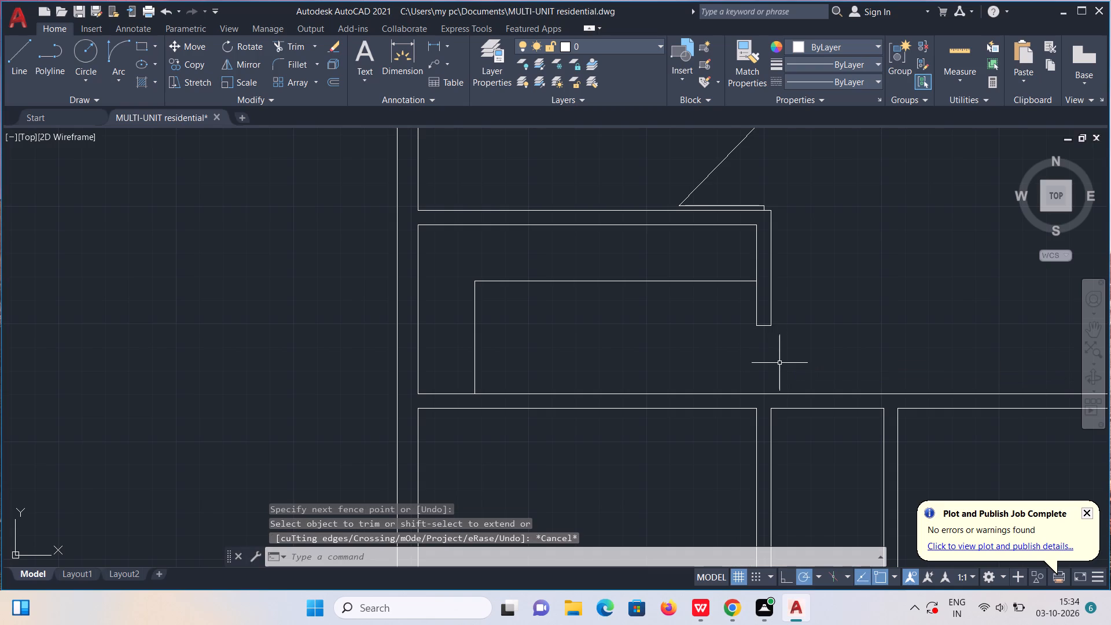
# Draw the small room's door from the lower jamb's midpoint with a 2" stub, a 2'5" leaf and a diagonal to the upper jamb.
pyautogui.press('l')
pyautogui.press('Return')
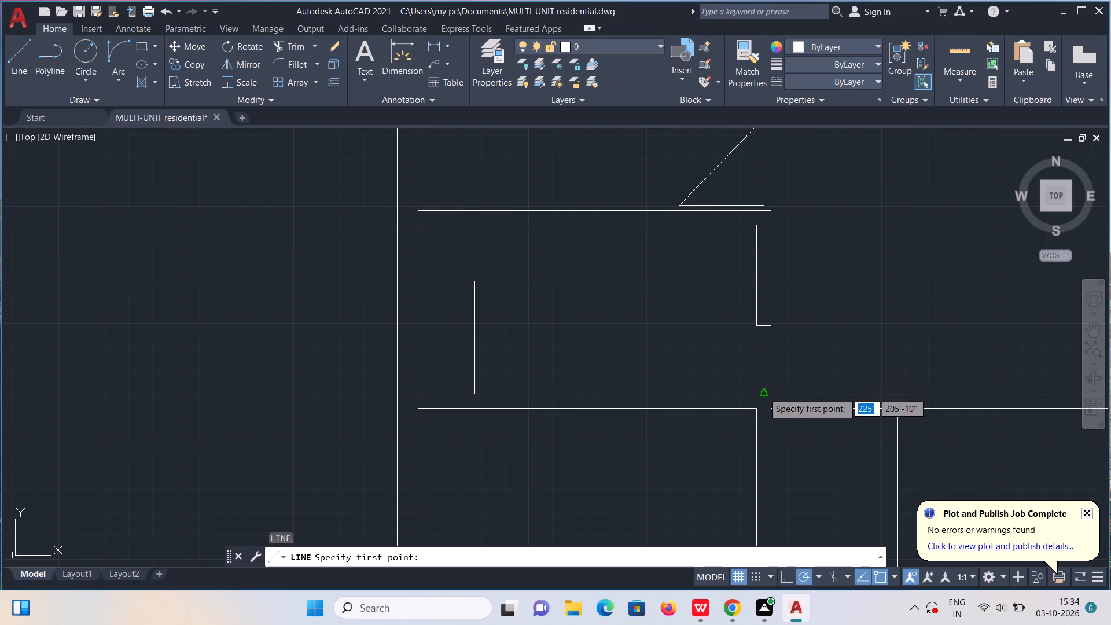
pyautogui.click(763, 392)
pyautogui.write('2"')
pyautogui.press('Return')
pyautogui.write('2\'5"')
pyautogui.press('Return')
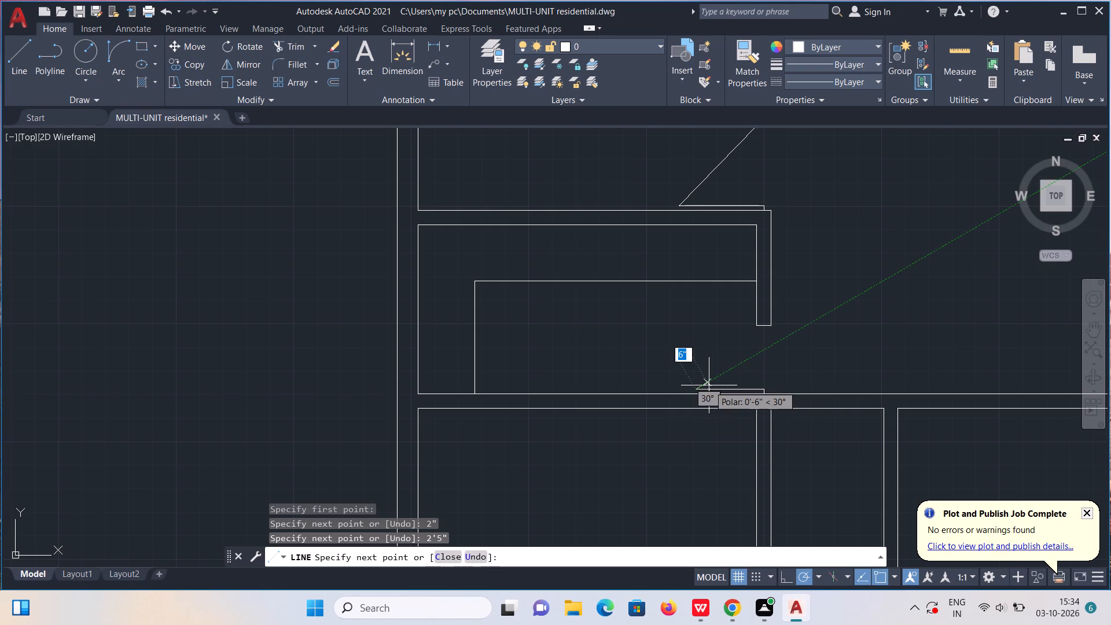
pyautogui.click(757, 323)
pyautogui.press('Escape')
# Offset the bottom inner wall line between the two partitions 7' upward, and offset the resulting line another 6" upward as a cross wall.
pyautogui.scroll(-1, 755, 326)
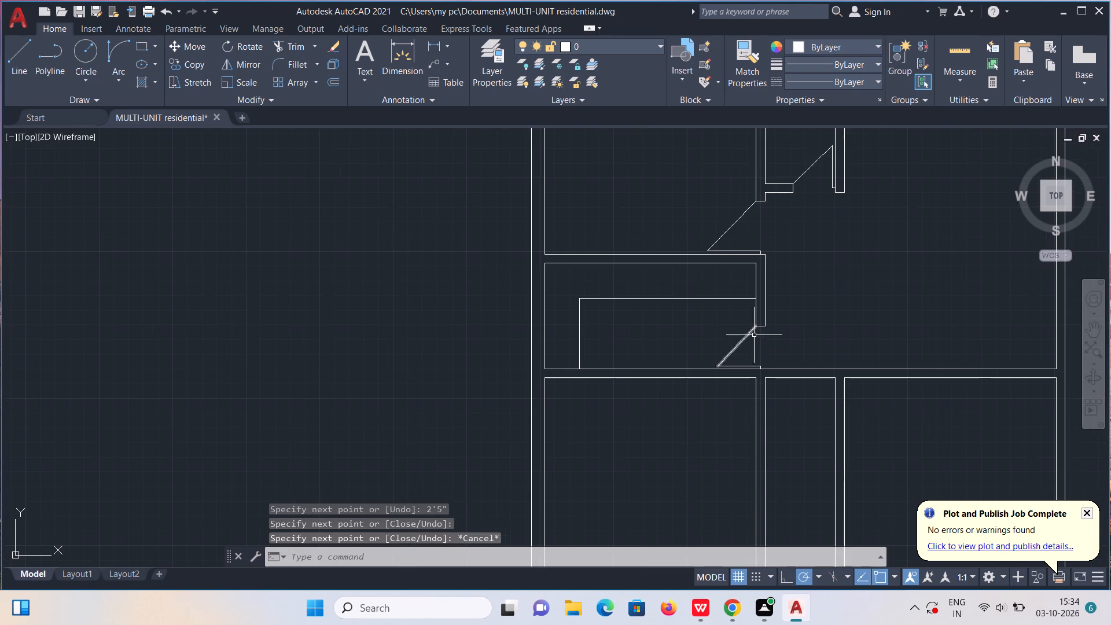
pyautogui.moveTo(754, 336); pyautogui.dragTo(756, 208, button='middle')
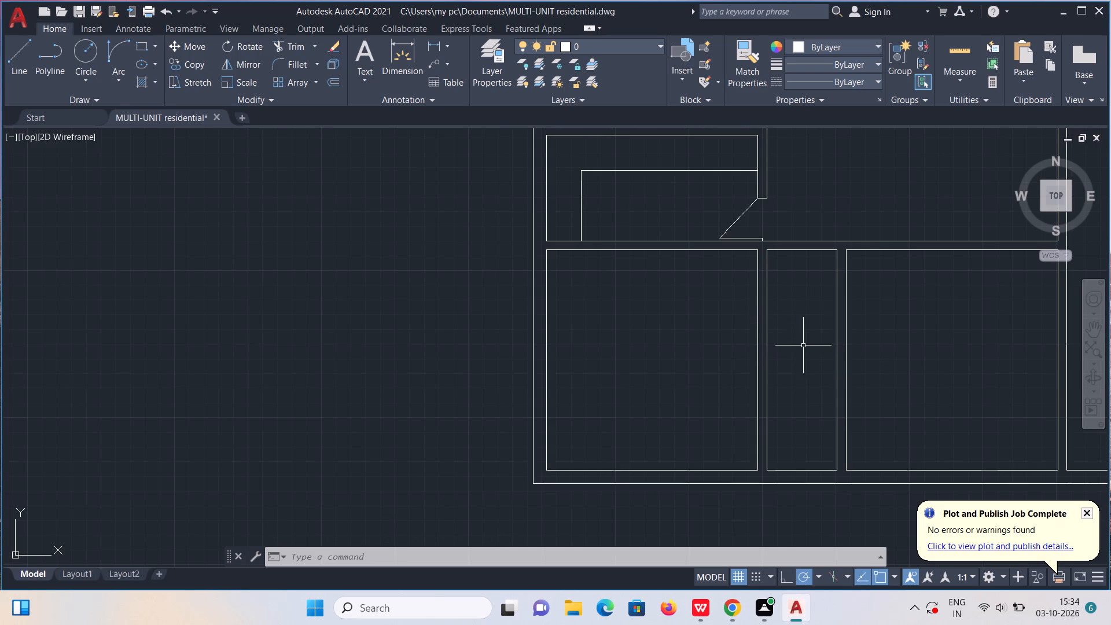
pyautogui.click(329, 79)
pyautogui.click(490, 547)
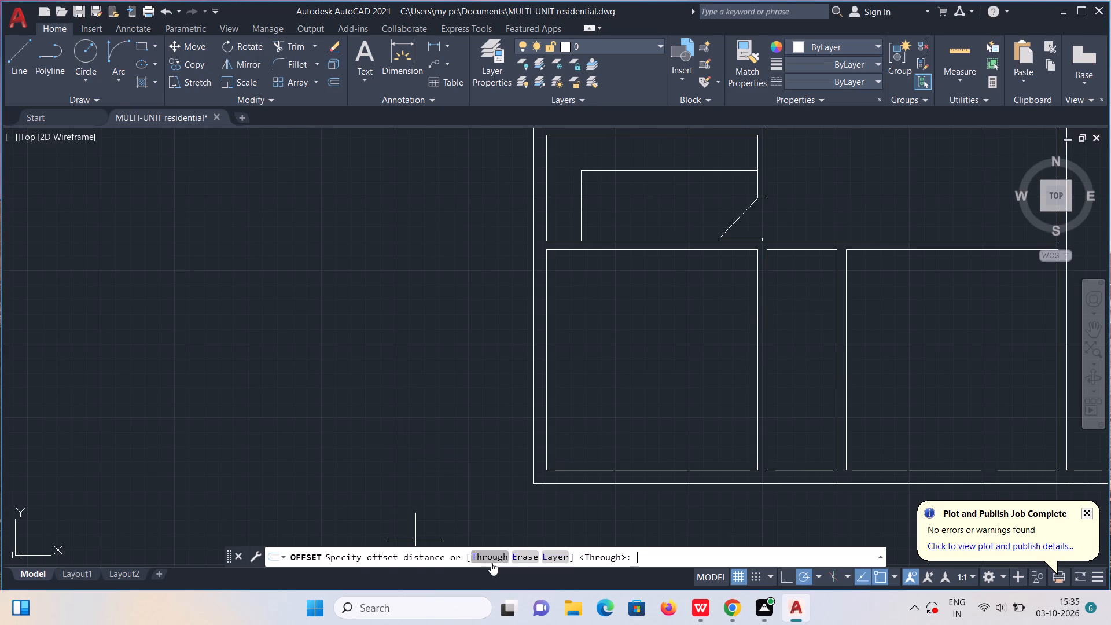
pyautogui.click(491, 562)
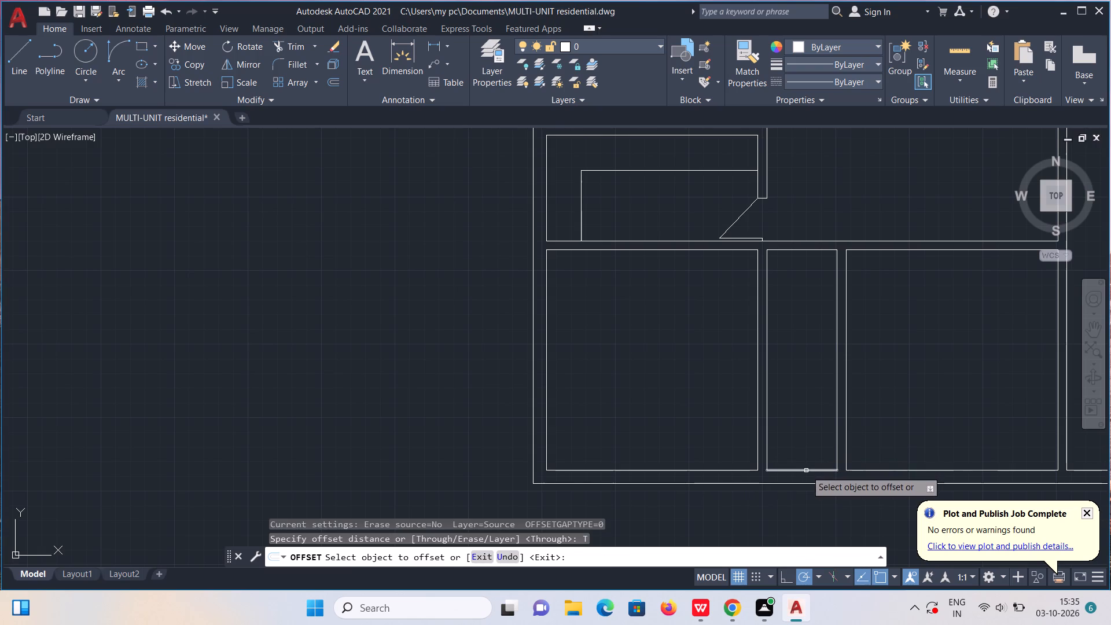
pyautogui.click(806, 470)
pyautogui.write("7'")
pyautogui.press('Return')
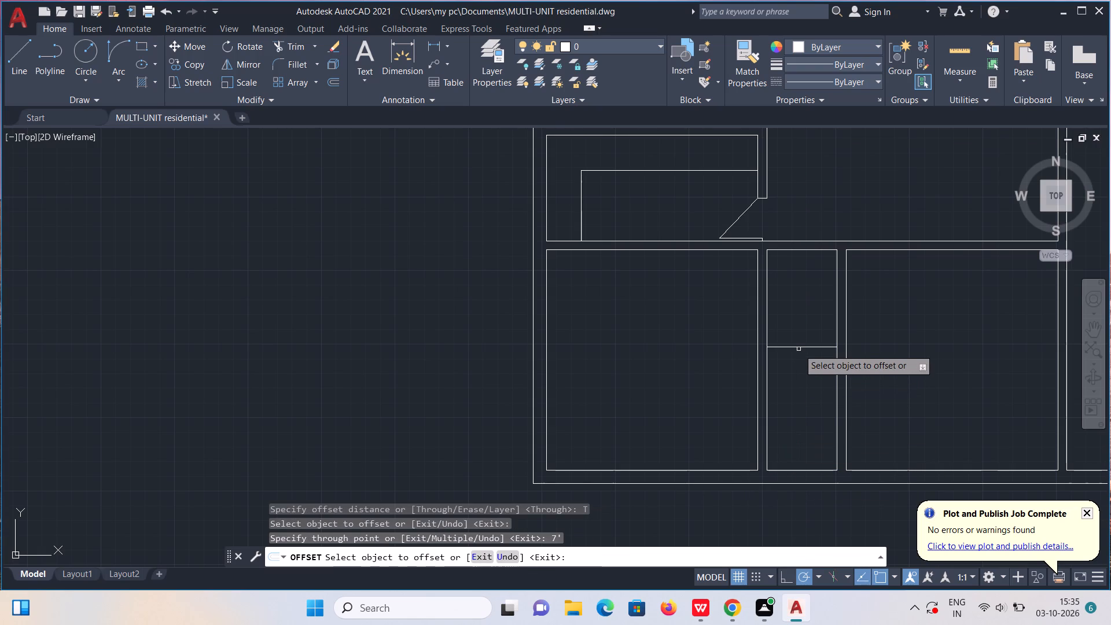
pyautogui.click(799, 345)
pyautogui.press('6')
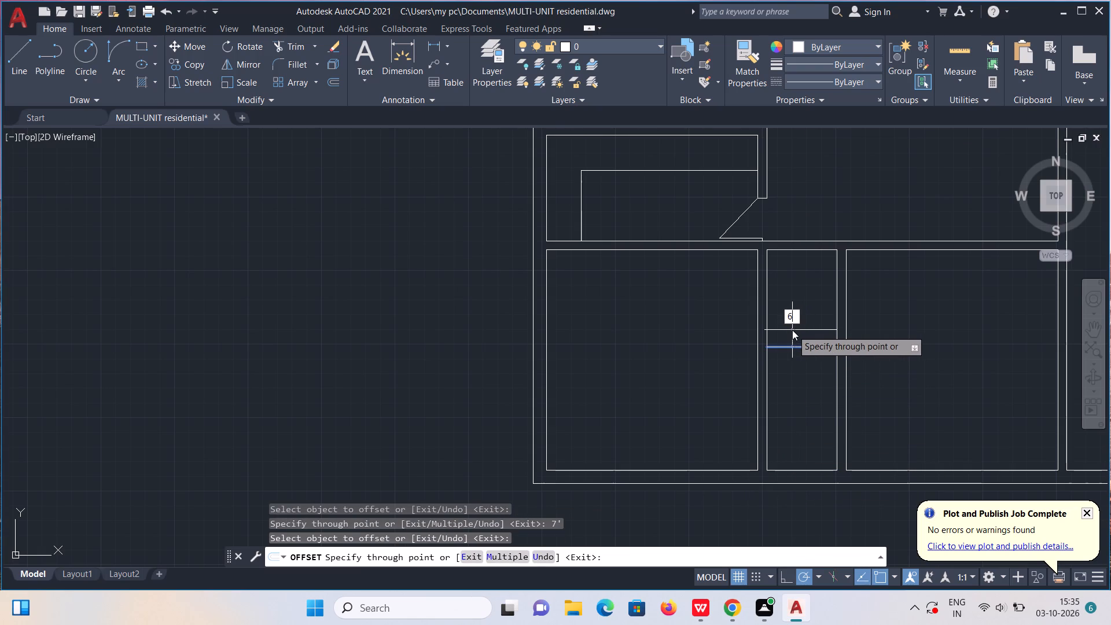
pyautogui.hotkey('shift', '"')
pyautogui.press('Return')
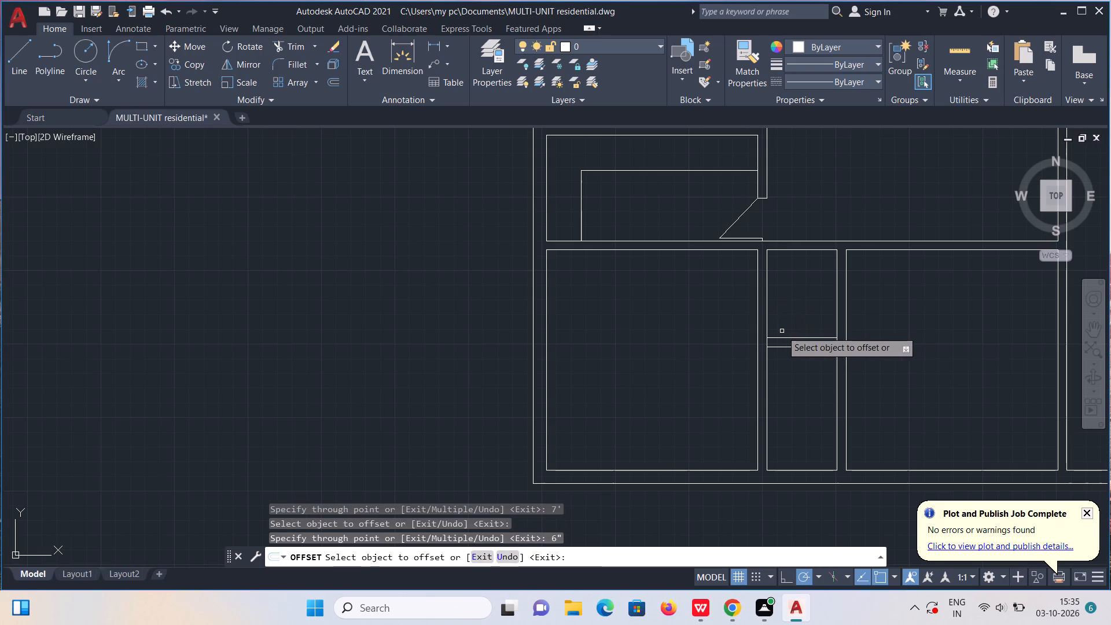
pyautogui.press('Escape')
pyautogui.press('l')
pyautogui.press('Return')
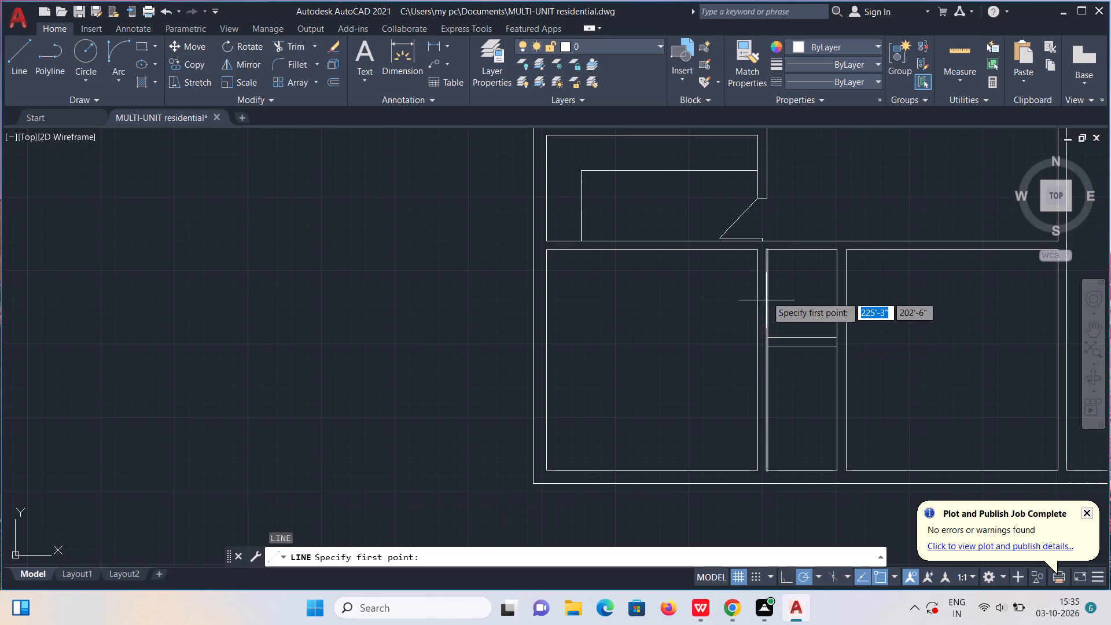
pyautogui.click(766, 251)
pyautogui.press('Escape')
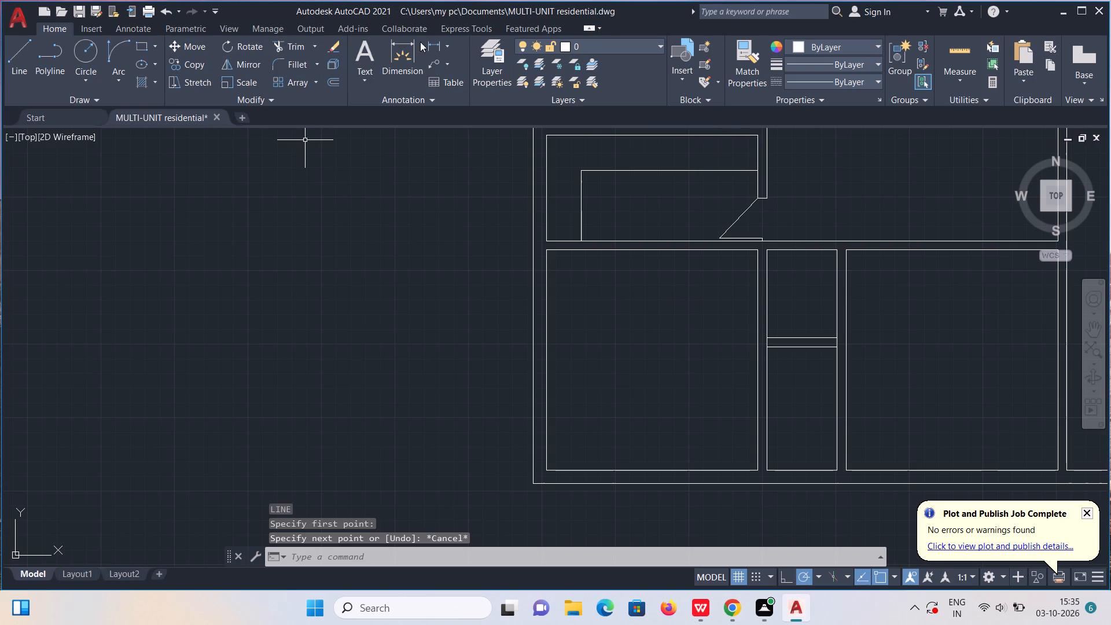
# Extend the two partition lines facing the narrow middle space up to the upper line of the lower horizontal wall.
pyautogui.click(311, 44)
pyautogui.click(306, 95)
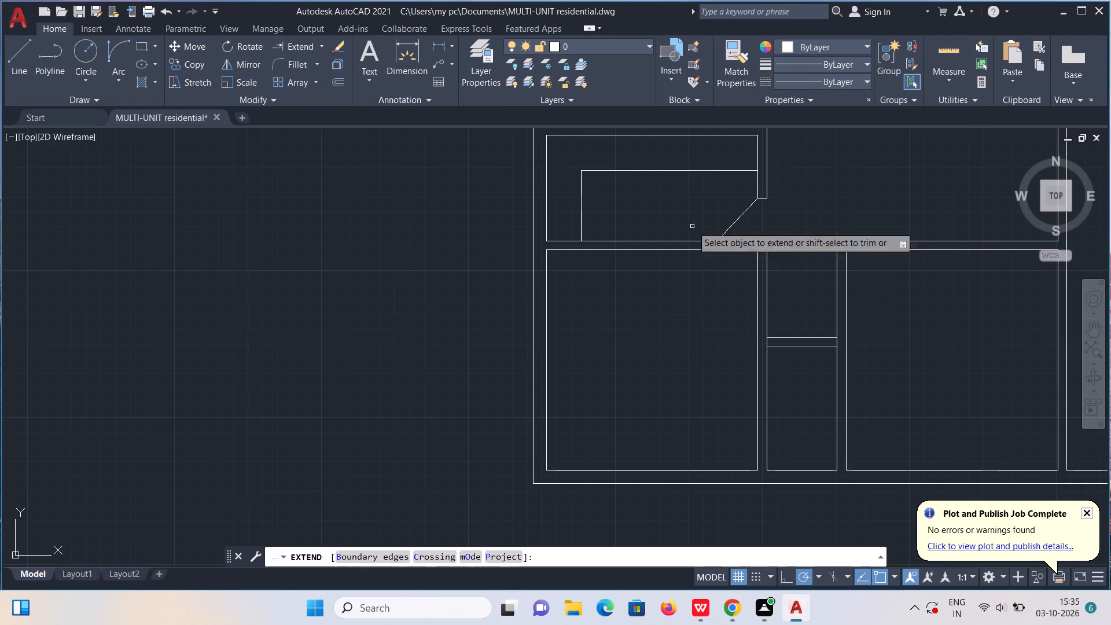
pyautogui.click(766, 266)
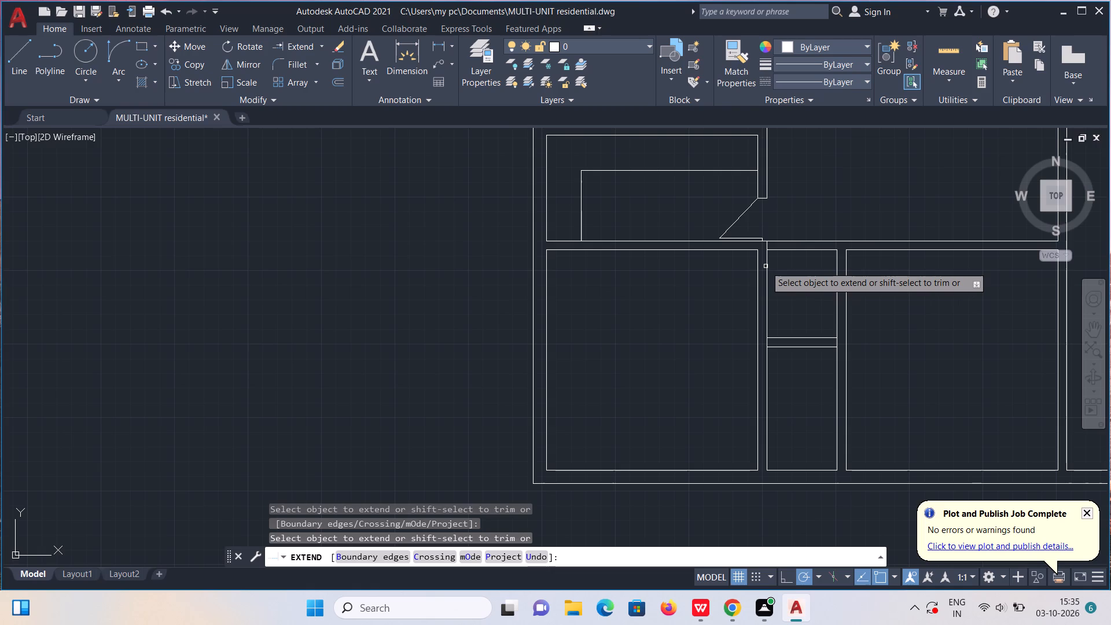
pyautogui.click(838, 272)
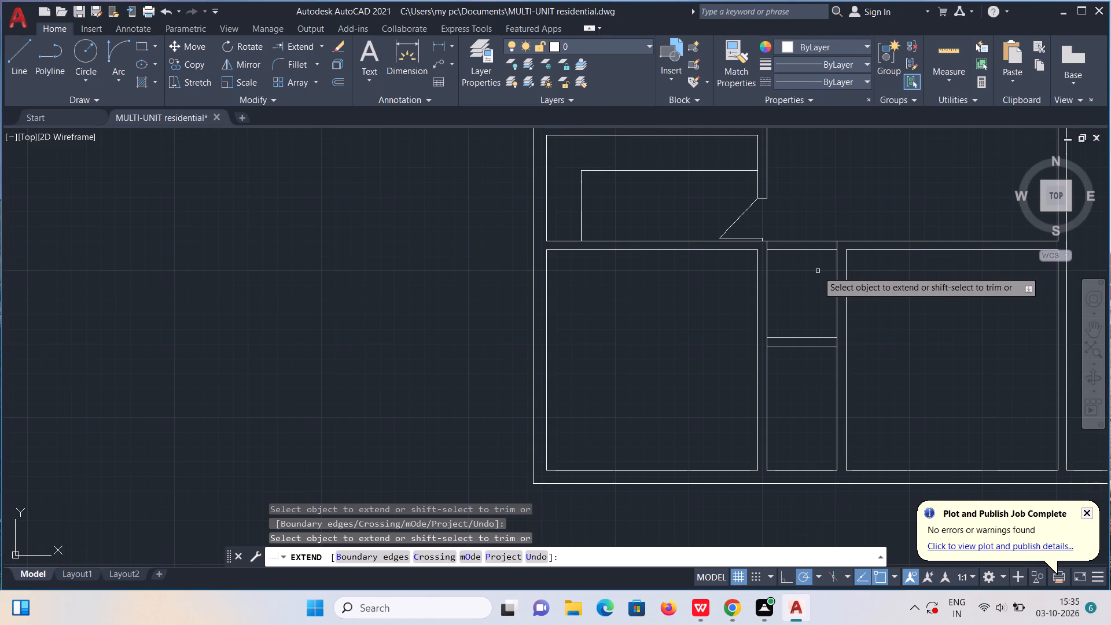
pyautogui.press('Escape')
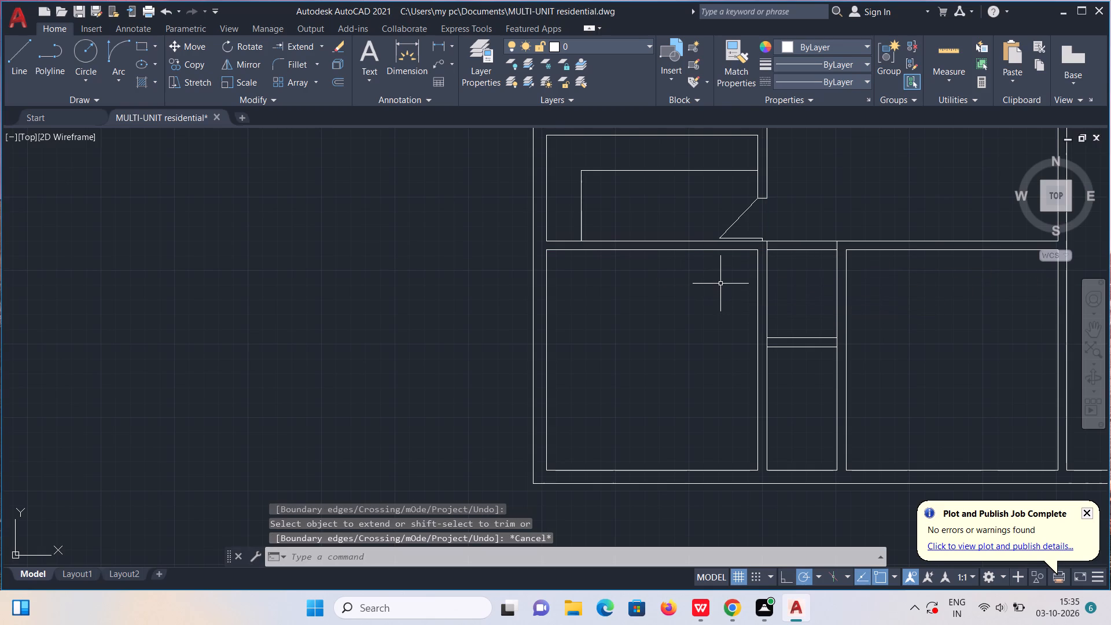
# Trim both lines of the lower horizontal wall between the two partitions to open the passage.
pyautogui.click(318, 46)
pyautogui.click(303, 61)
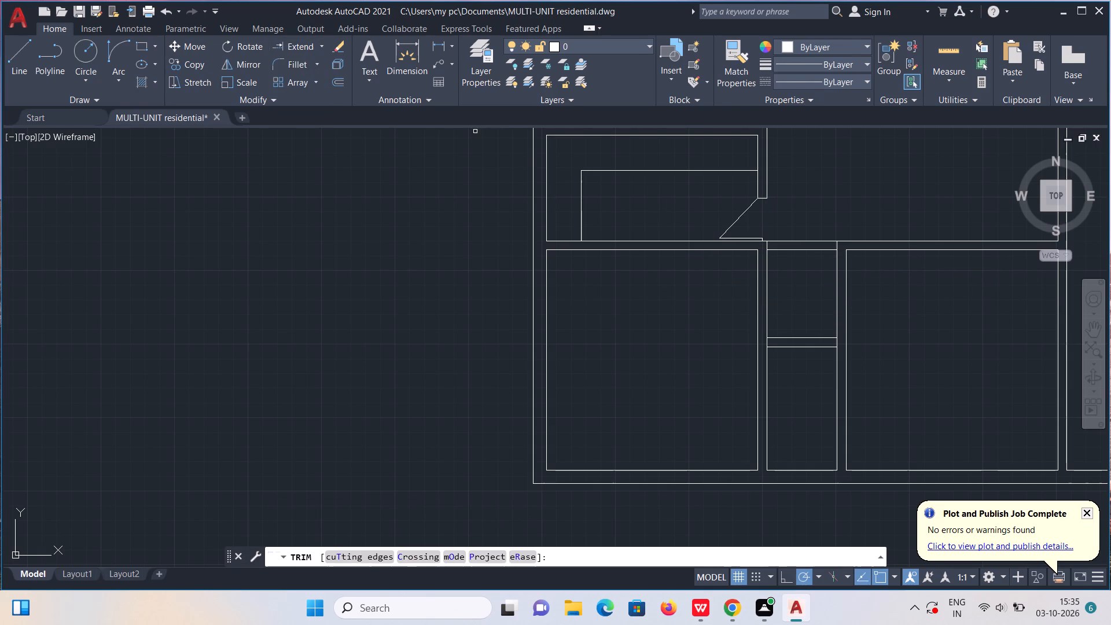
pyautogui.moveTo(786, 223); pyautogui.dragTo(785, 266)
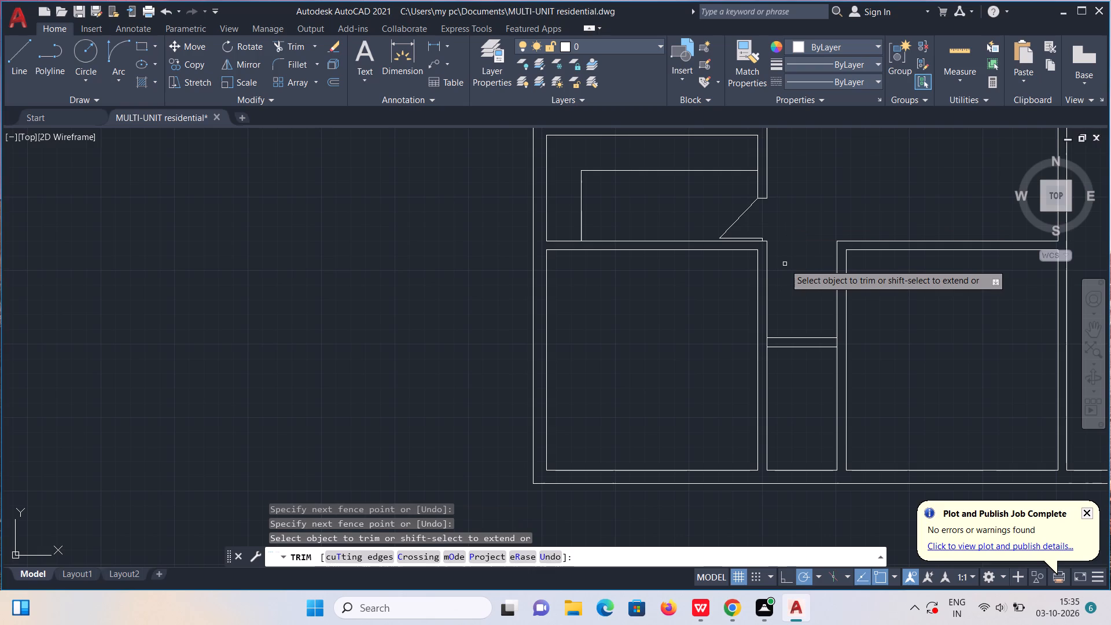
pyautogui.press('Escape')
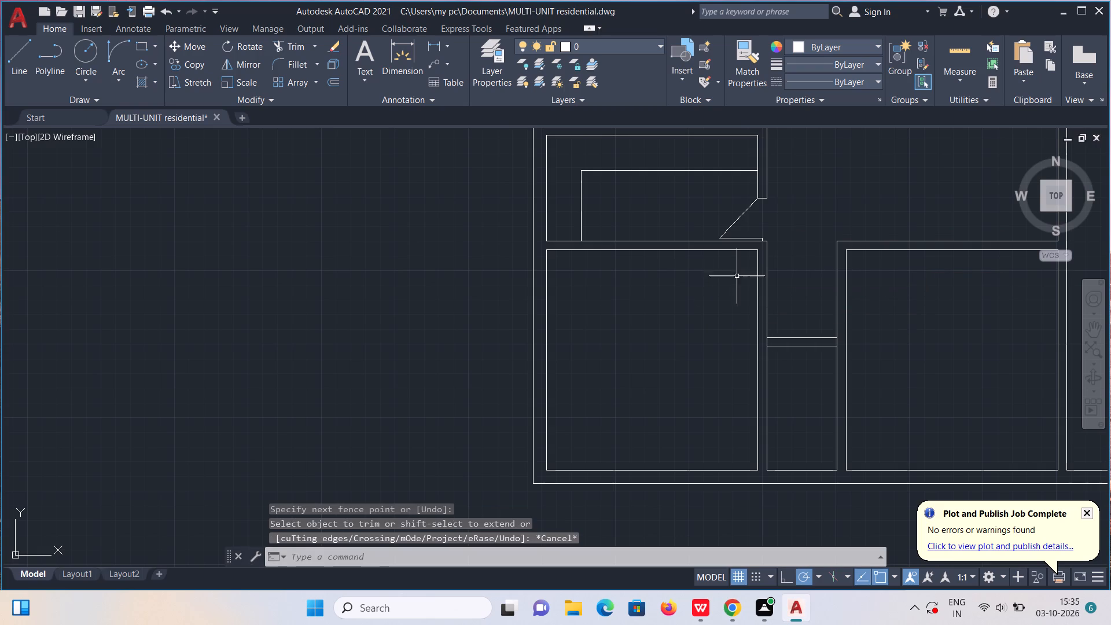
# Draw a line across the top of the first partition at the lower-left room's corner and copy it 3' downward.
pyautogui.press('l')
pyautogui.press('Return')
pyautogui.scroll(2, 758, 249)
pyautogui.click(758, 249)
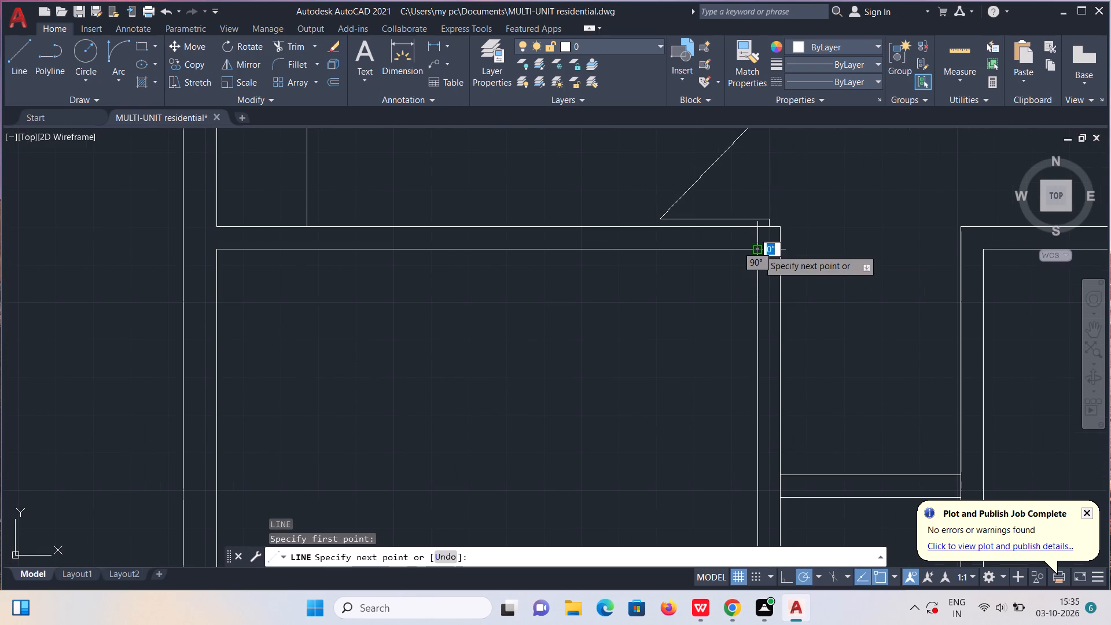
pyautogui.click(781, 252)
pyautogui.press('Escape')
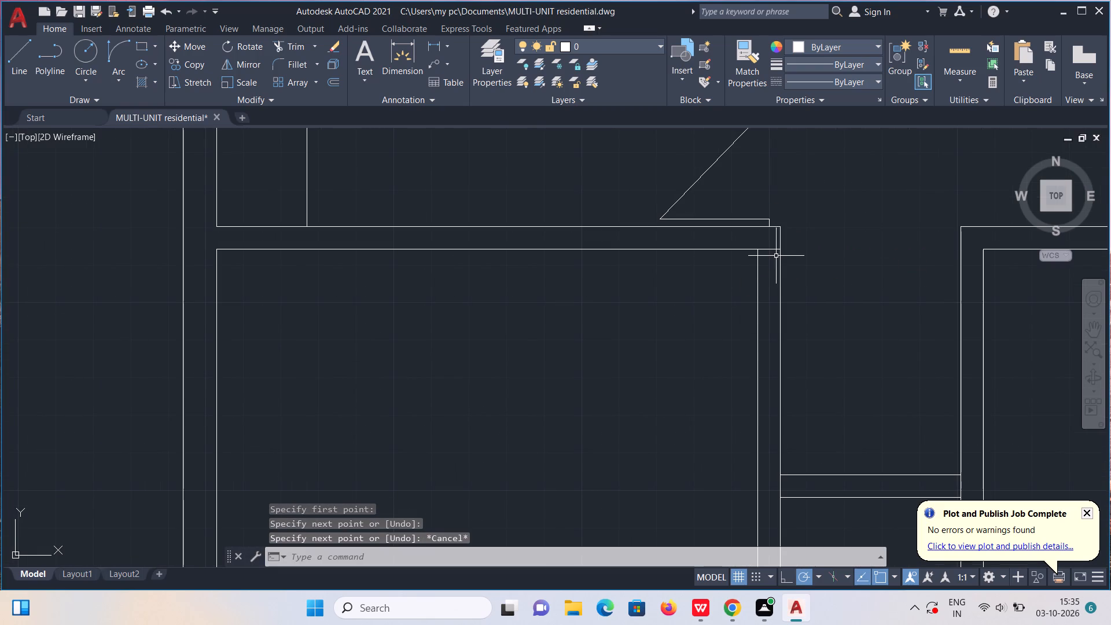
pyautogui.click(769, 249)
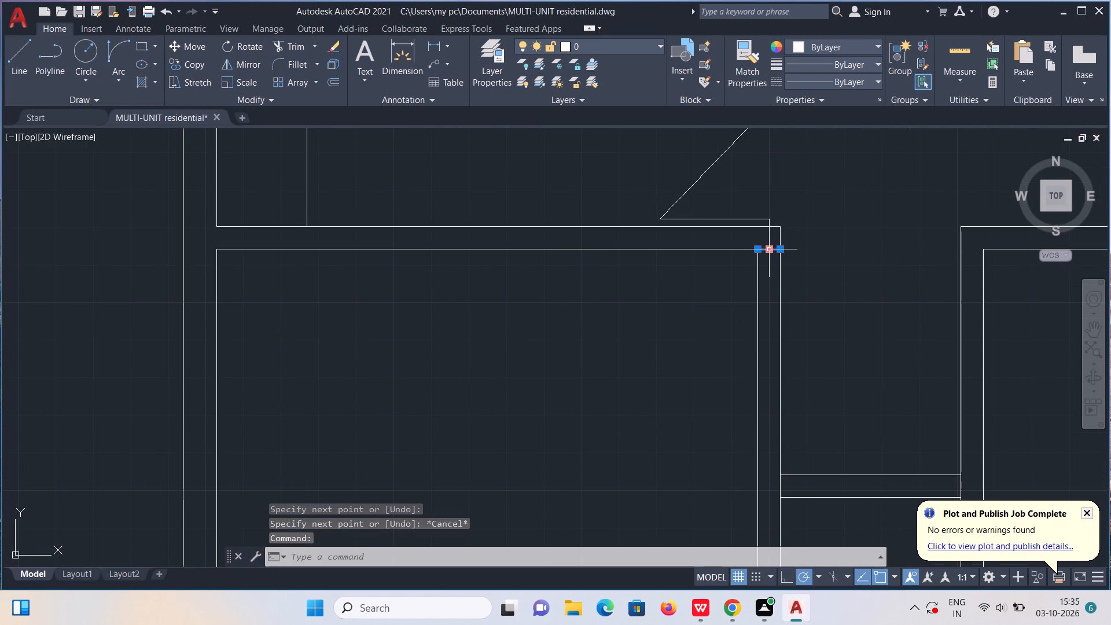
pyautogui.write('co')
pyautogui.press('Return')
pyautogui.click(769, 249)
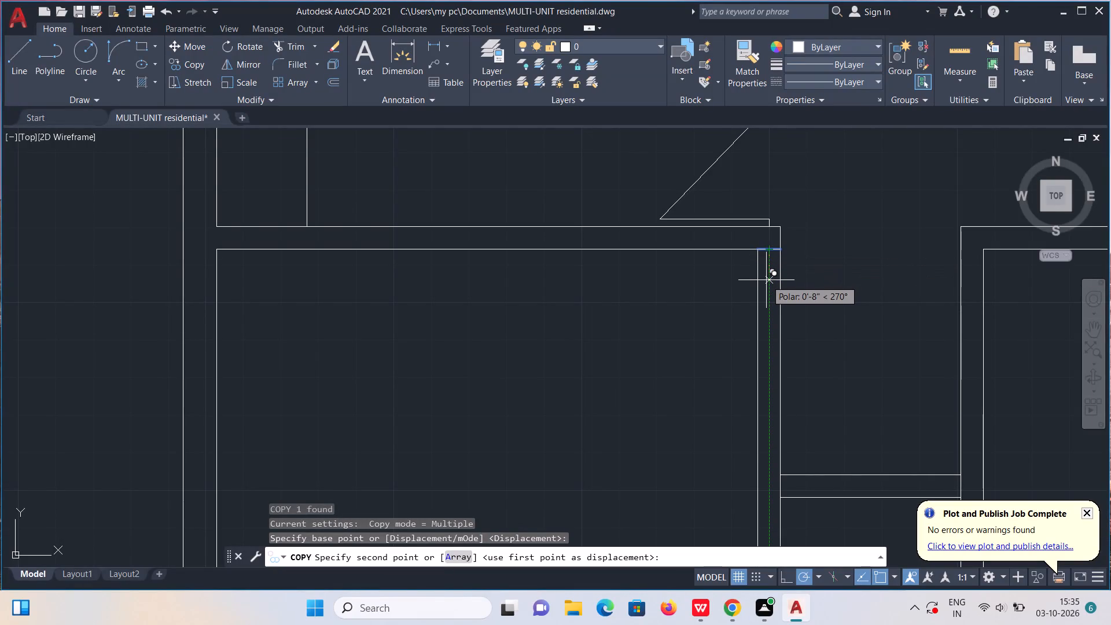
pyautogui.write("3'")
pyautogui.press('Return')
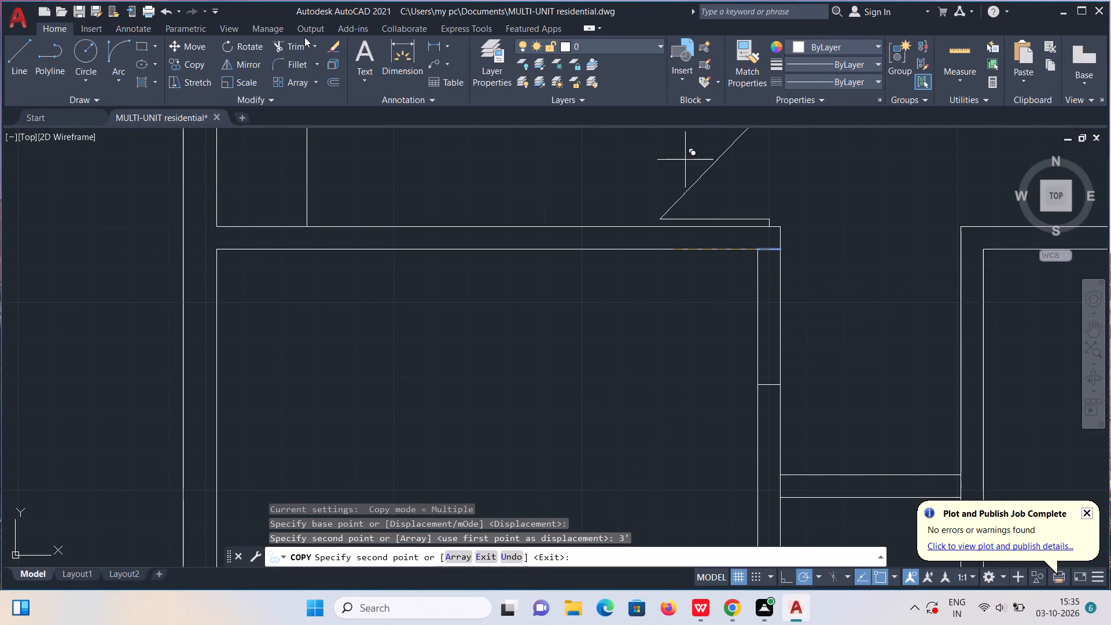
# Trim both lines of the first partition between the two jamb lines to open the lower-left room's doorway.
pyautogui.click(295, 47)
pyautogui.moveTo(705, 294); pyautogui.dragTo(794, 300)
pyautogui.press('`')
pyautogui.press('Escape')
# Draw the lower-left room's door from the upper jamb's midpoint: 2" down, a 3' leaf into the room, and a diagonal to the opposite jamb.
pyautogui.press('l')
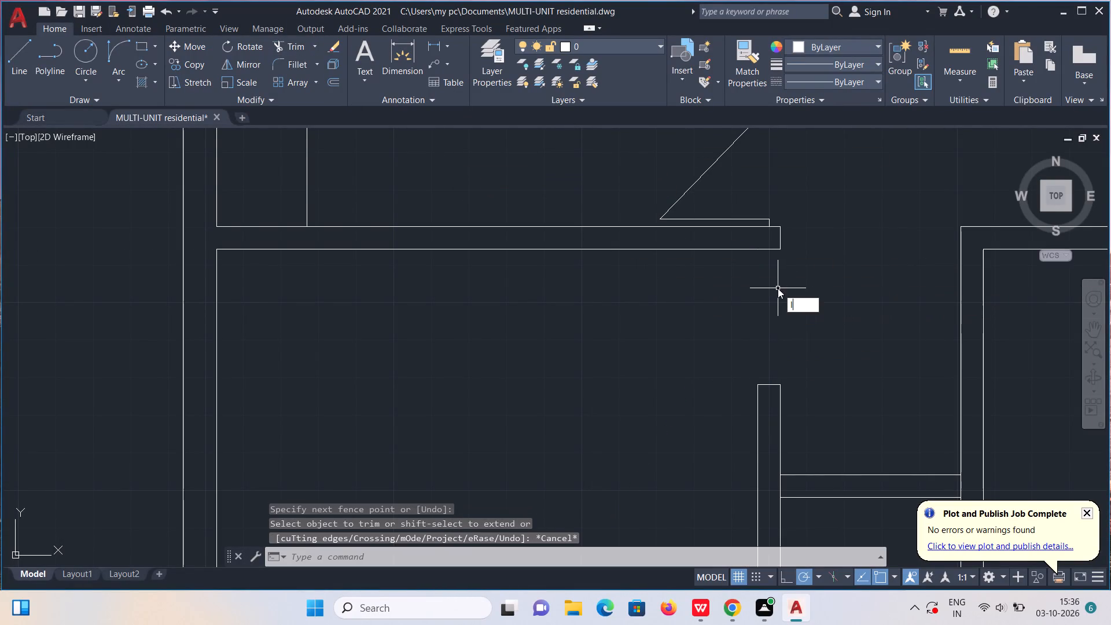
pyautogui.press('Return')
pyautogui.scroll(1, 733, 231)
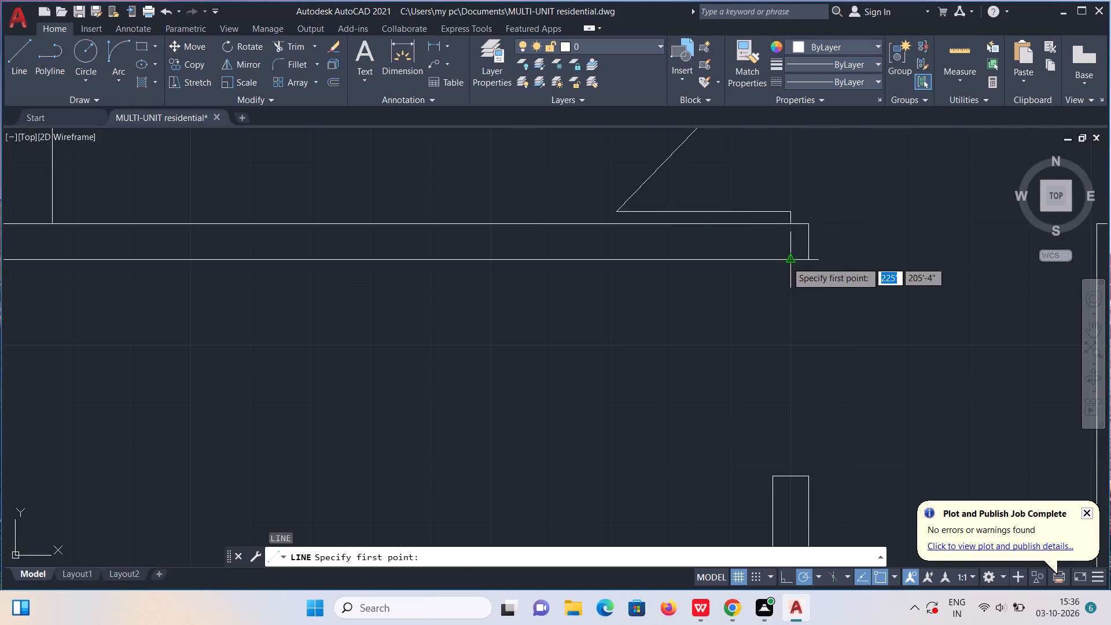
pyautogui.click(786, 262)
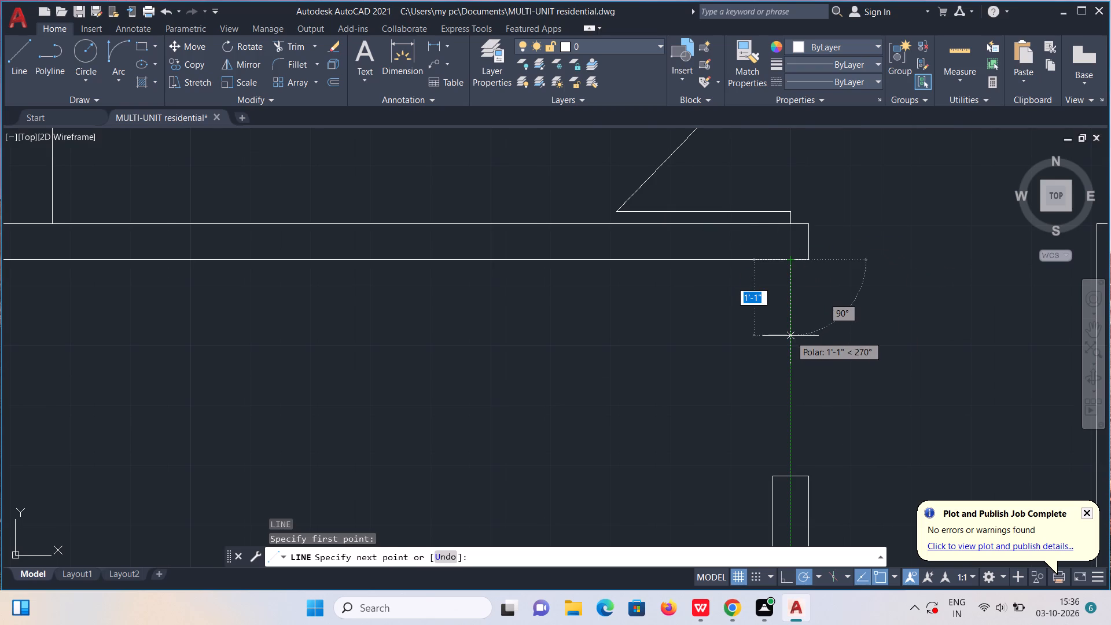
pyautogui.write('2"')
pyautogui.press('Return')
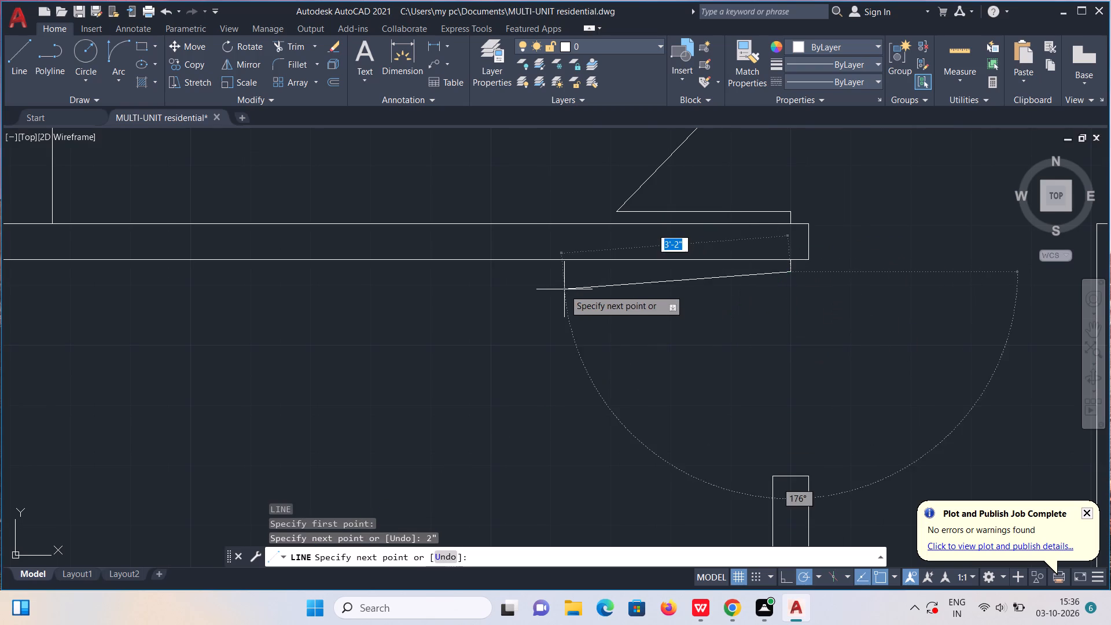
pyautogui.write("3'")
pyautogui.press('Return')
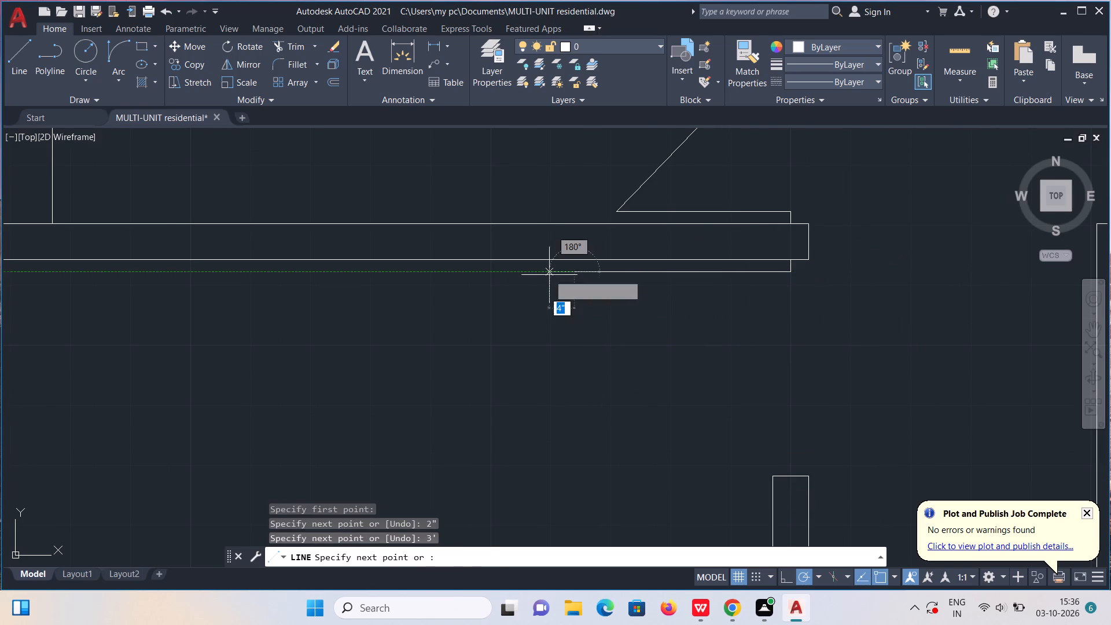
pyautogui.click(772, 475)
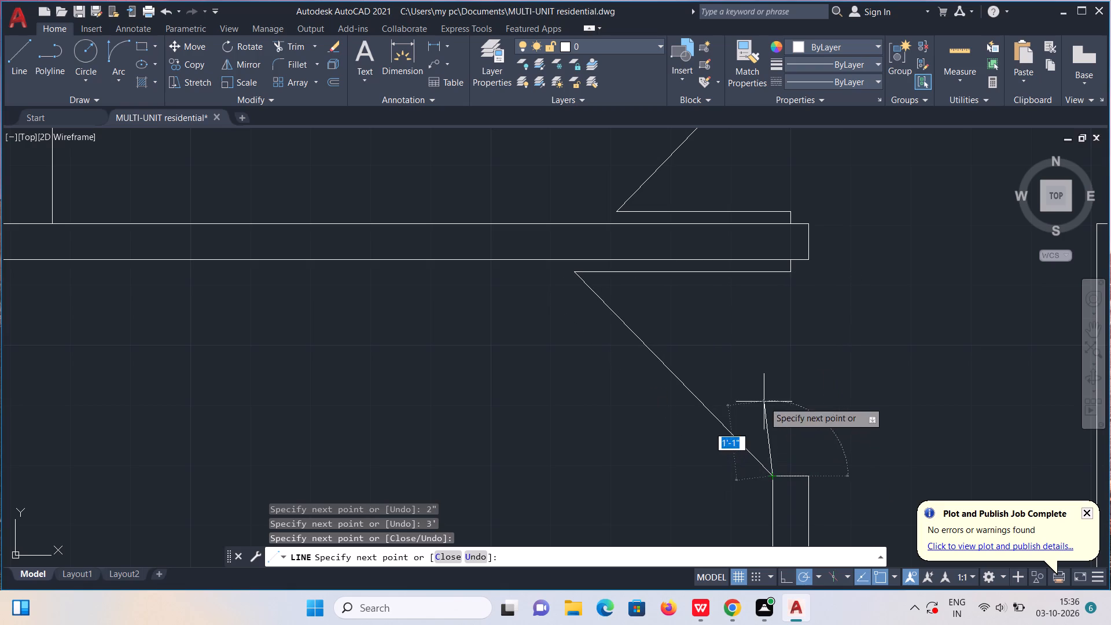
pyautogui.press('Escape')
# Draw a line across the first partition level with the short horizontal wall's lower line and copy it 2'5" downward.
pyautogui.scroll(-3, 764, 402)
pyautogui.moveTo(761, 399); pyautogui.dragTo(740, 263, button='middle')
pyautogui.scroll(1, 740, 263)
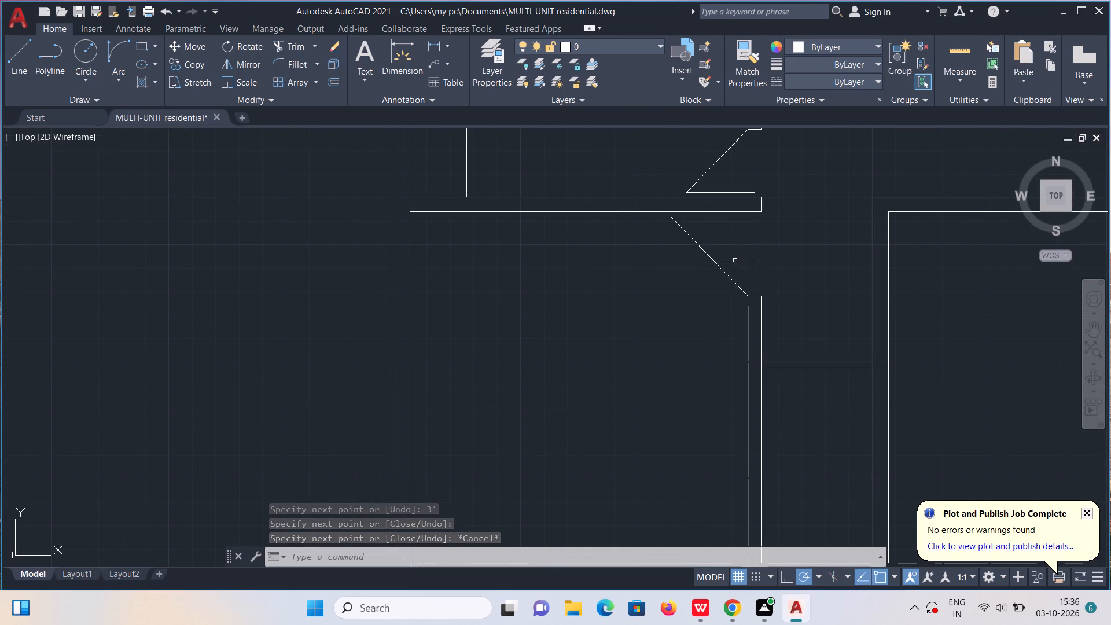
pyautogui.moveTo(744, 352); pyautogui.dragTo(738, 351, button='middle')
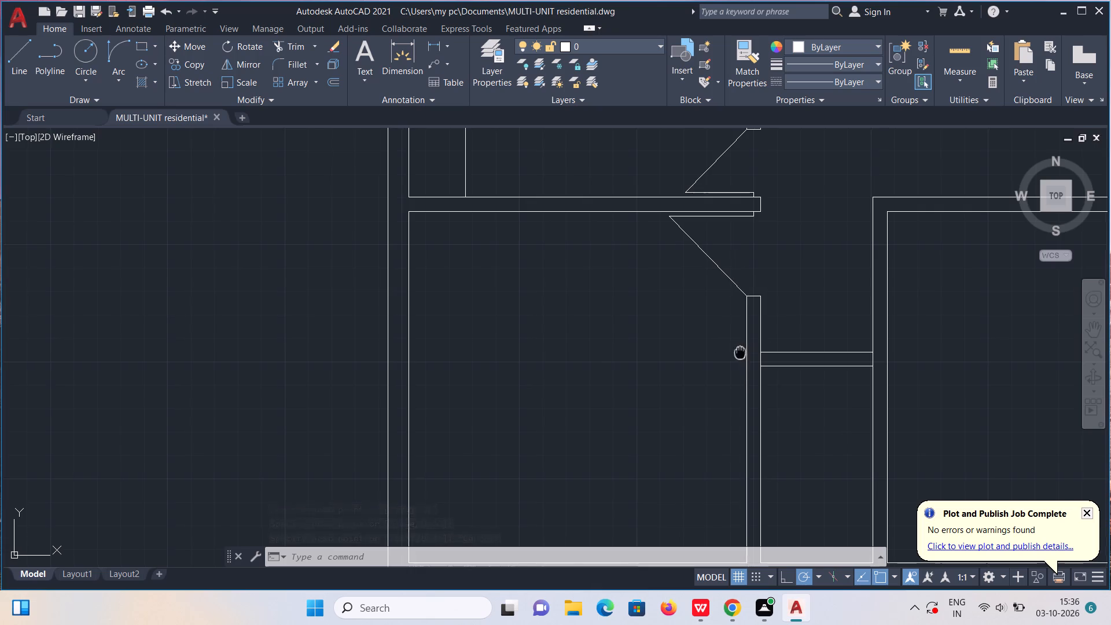
pyautogui.moveTo(738, 351); pyautogui.dragTo(601, 238, button='middle')
pyautogui.press('l')
pyautogui.press('Return')
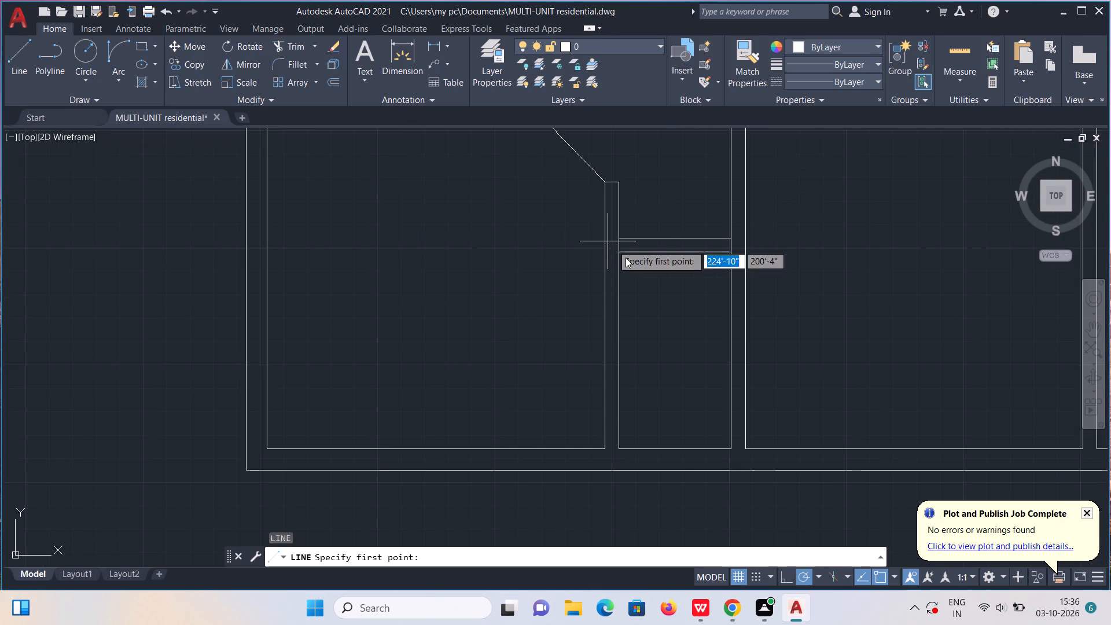
pyautogui.click(615, 252)
pyautogui.click(608, 253)
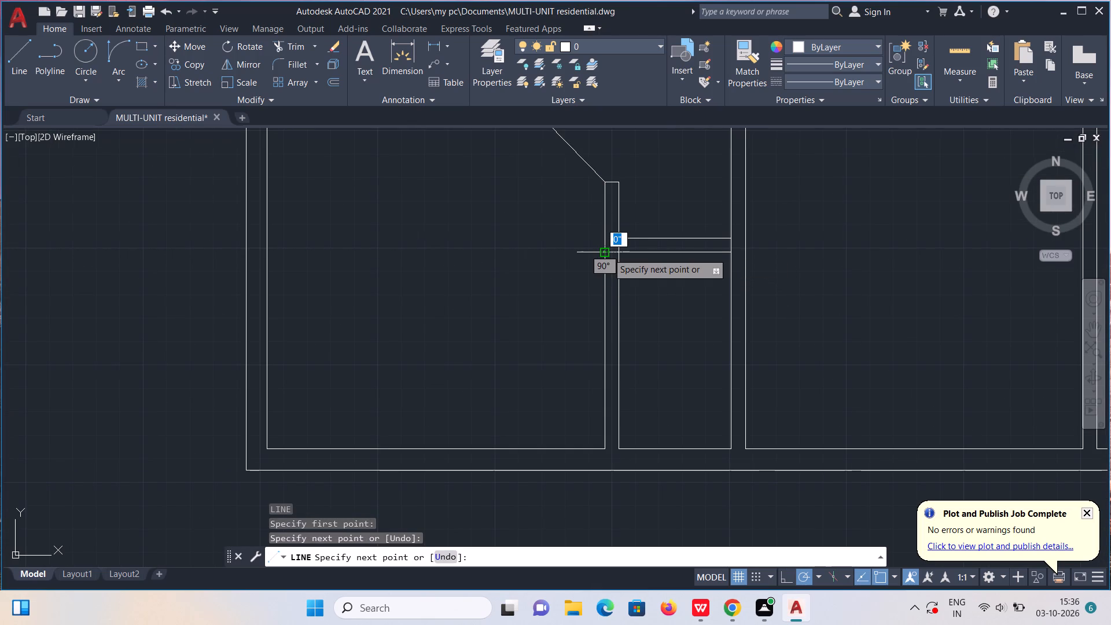
pyautogui.press('Escape')
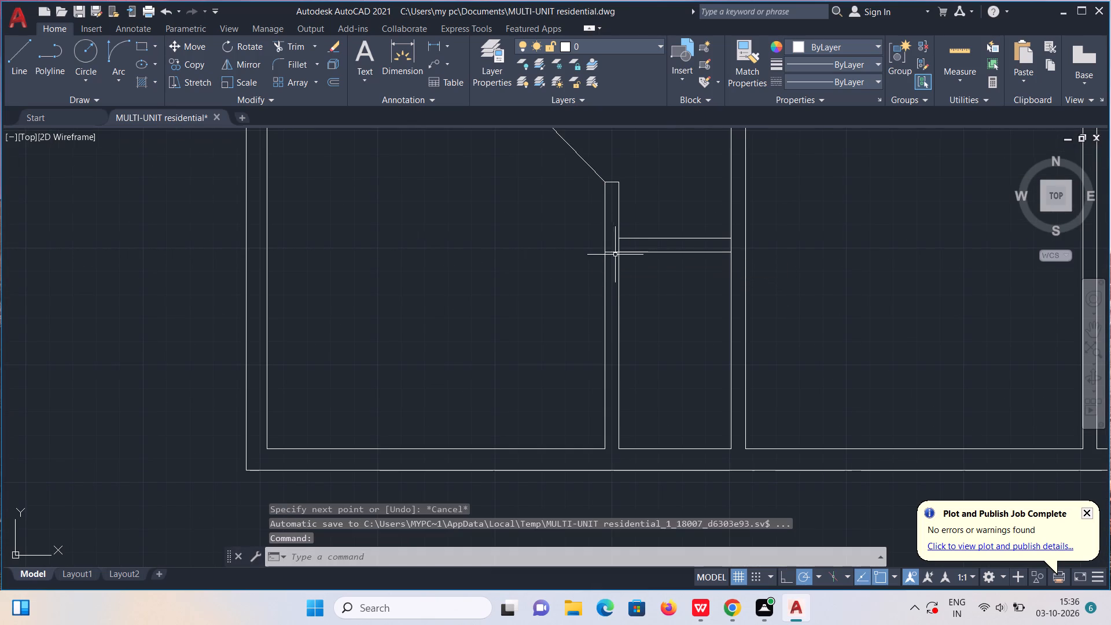
pyautogui.scroll(3, 615, 255)
pyautogui.click(611, 242)
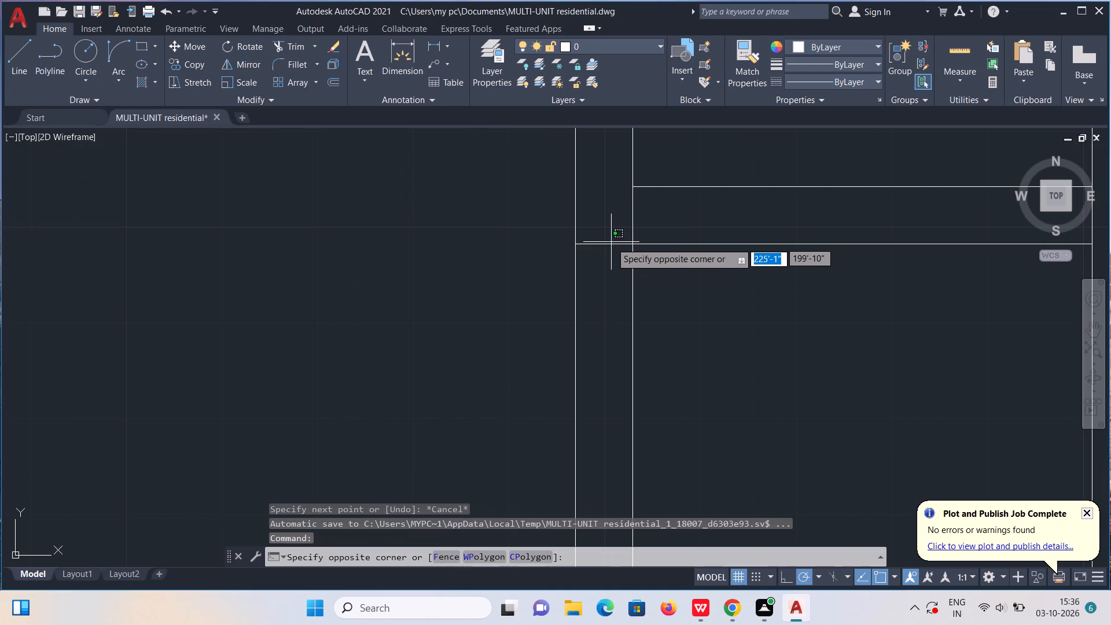
pyautogui.click(611, 244)
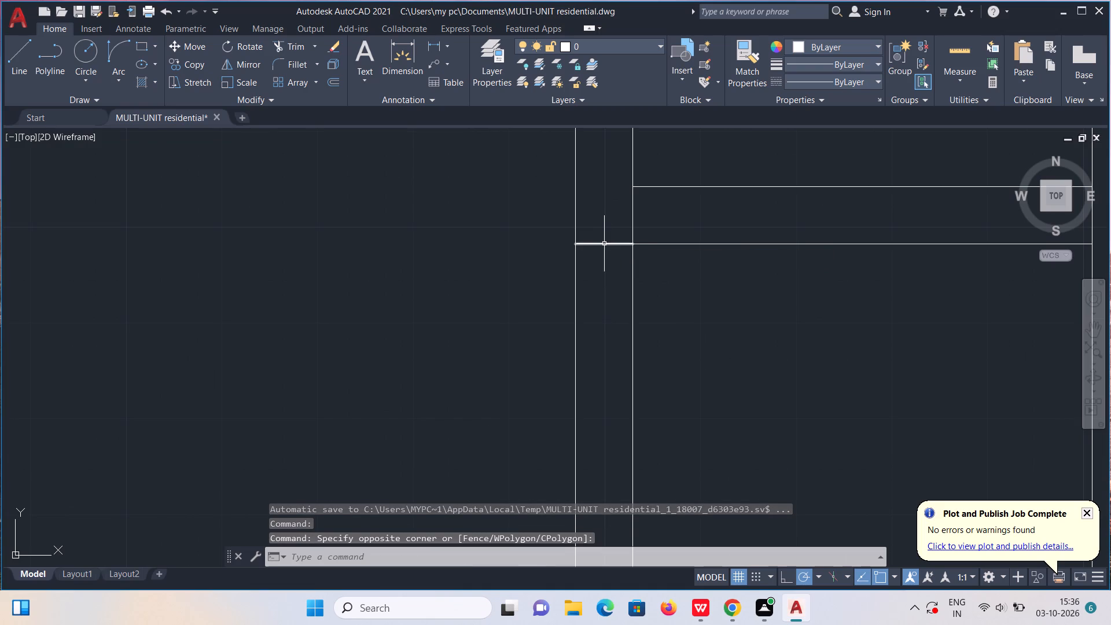
pyautogui.click(604, 244)
pyautogui.write('co')
pyautogui.press('Return')
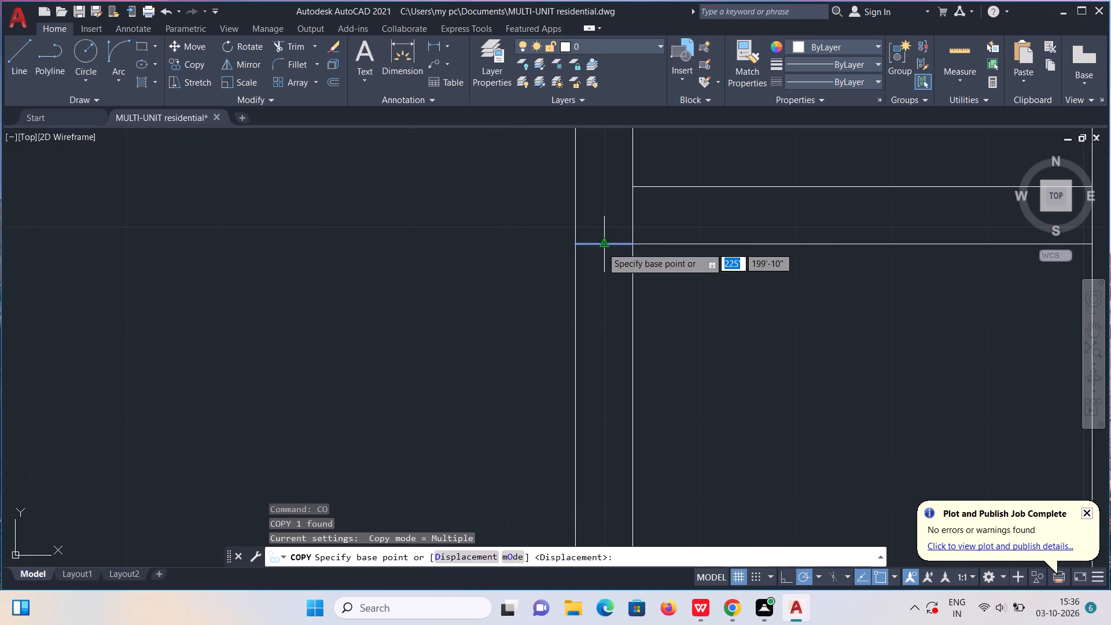
pyautogui.click(602, 247)
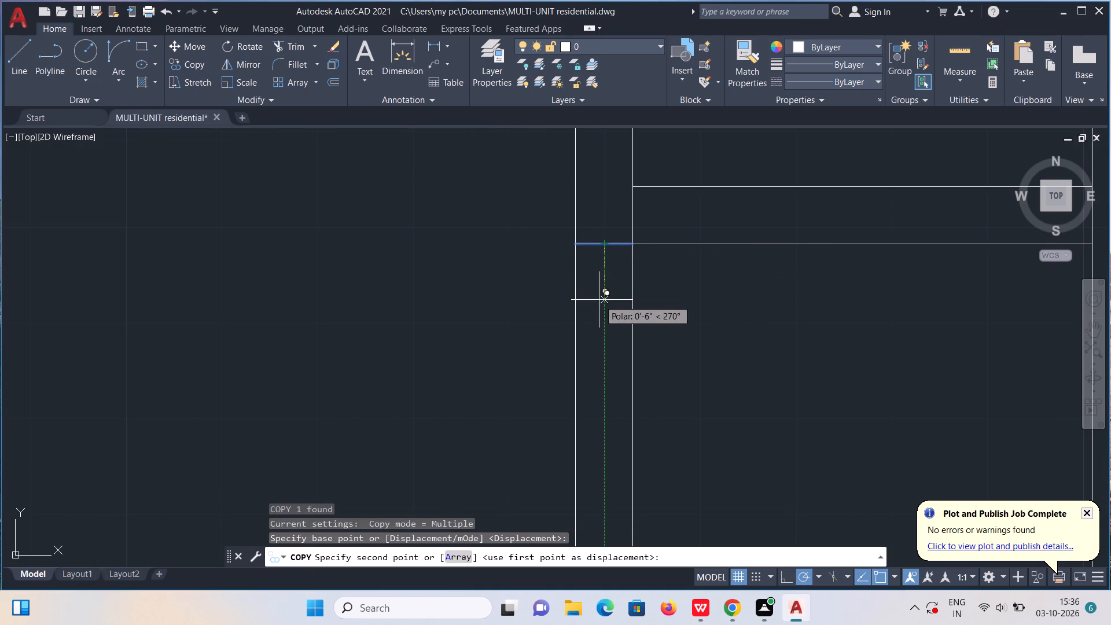
pyautogui.press('2')
pyautogui.write('\'5"')
pyautogui.press('Return')
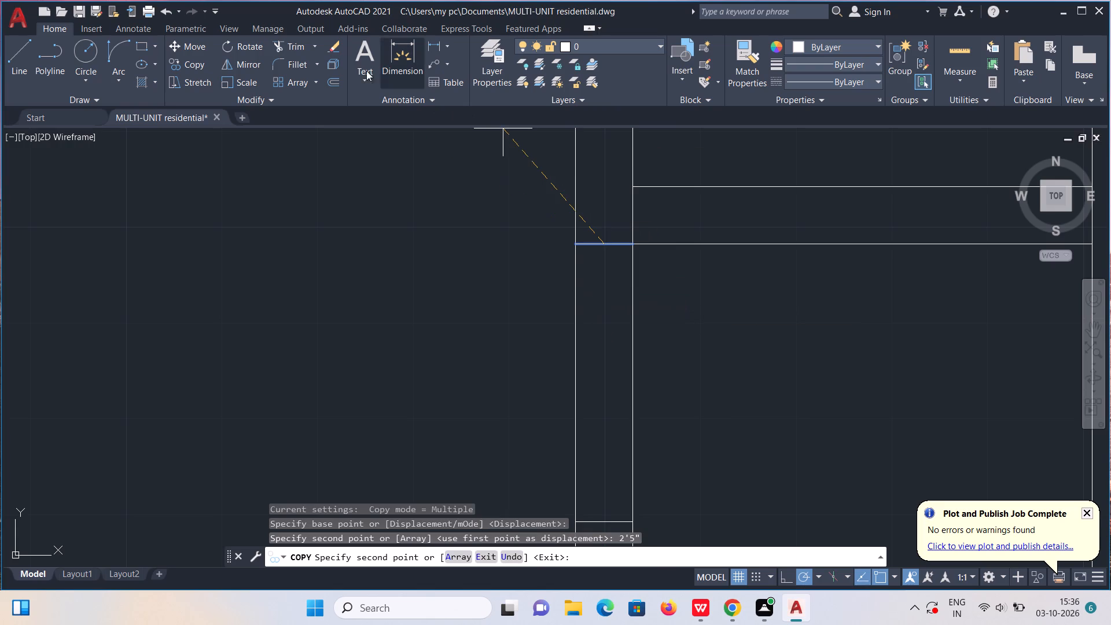
# Trim both partition lines between the two jamb lines to open the doorway into the small lower middle space.
pyautogui.click(299, 41)
pyautogui.moveTo(524, 378); pyautogui.dragTo(650, 361)
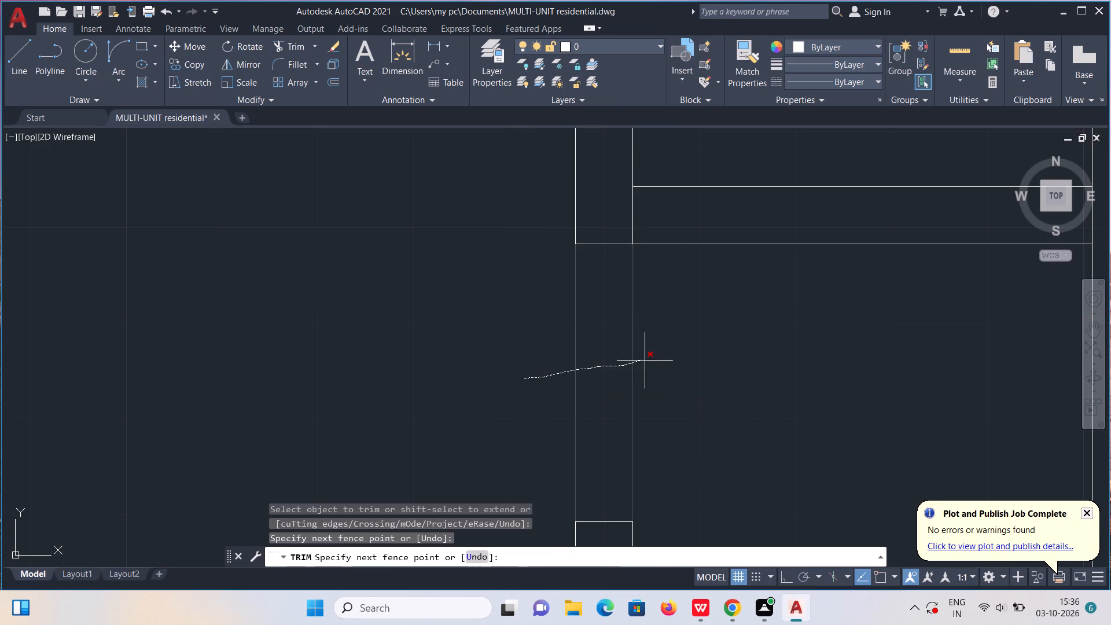
pyautogui.moveTo(650, 361); pyautogui.dragTo(669, 358)
# Trim the partition line segments crossing both ends of the short horizontal wall to clean its two junctions.
pyautogui.scroll(-1, 669, 358)
pyautogui.moveTo(638, 273); pyautogui.dragTo(687, 270)
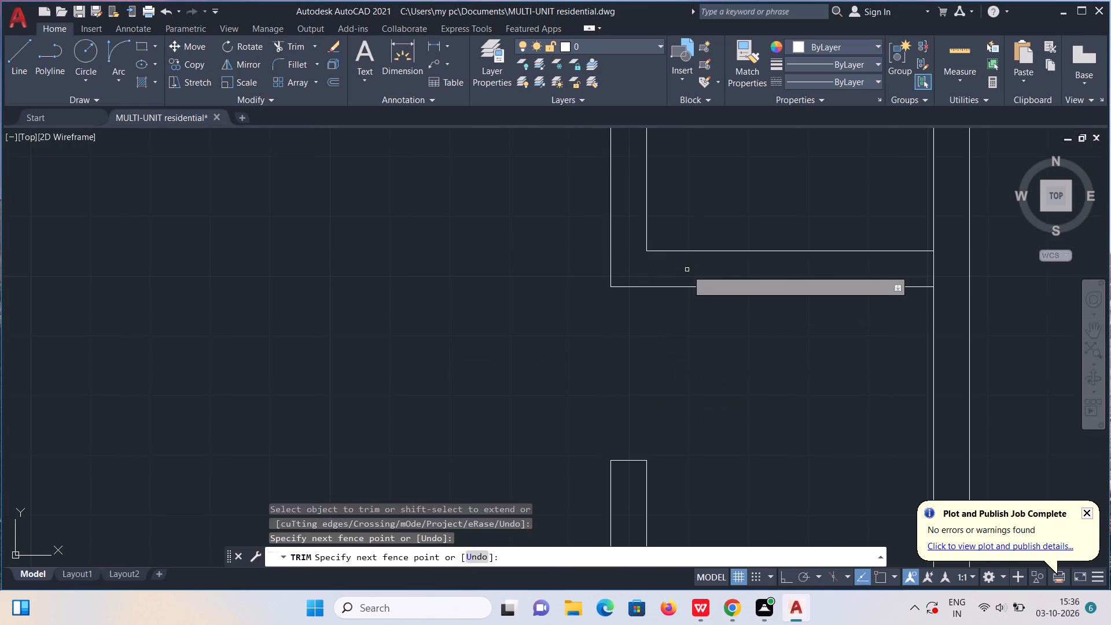
pyautogui.scroll(-2, 679, 276)
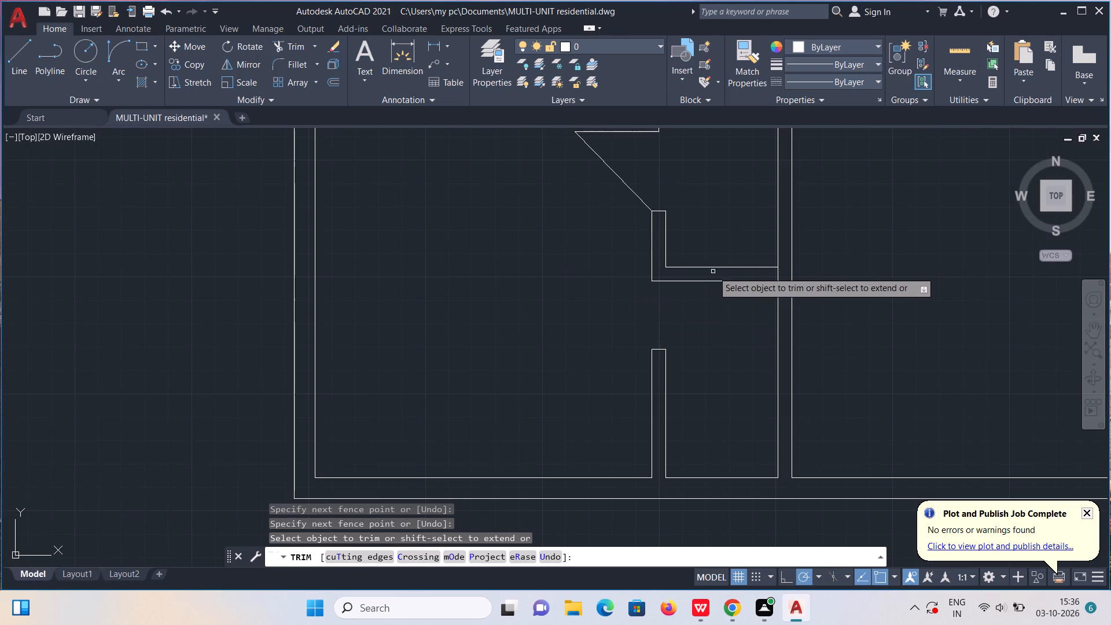
pyautogui.scroll(1, 772, 266)
pyautogui.moveTo(773, 284); pyautogui.dragTo(792, 283)
pyautogui.scroll(-2, 792, 283)
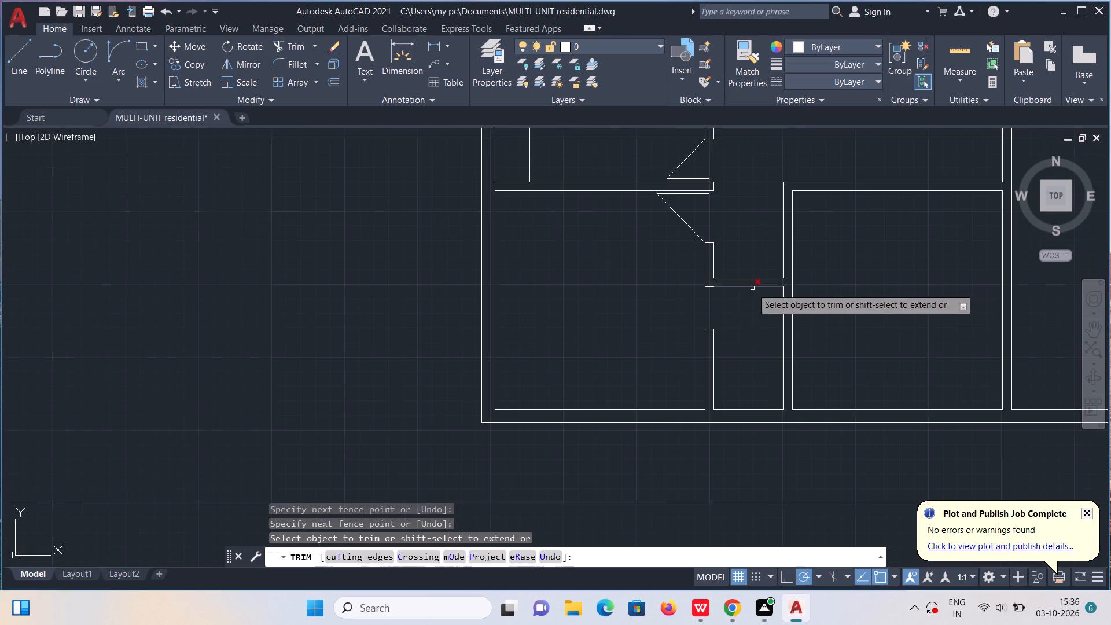
pyautogui.press('Escape')
# Draw the small middle space's door from the upper jamb's midpoint: 2" down, a 2'5" leaf into the space, and a diagonal to the lower jamb.
pyautogui.scroll(1, 676, 310)
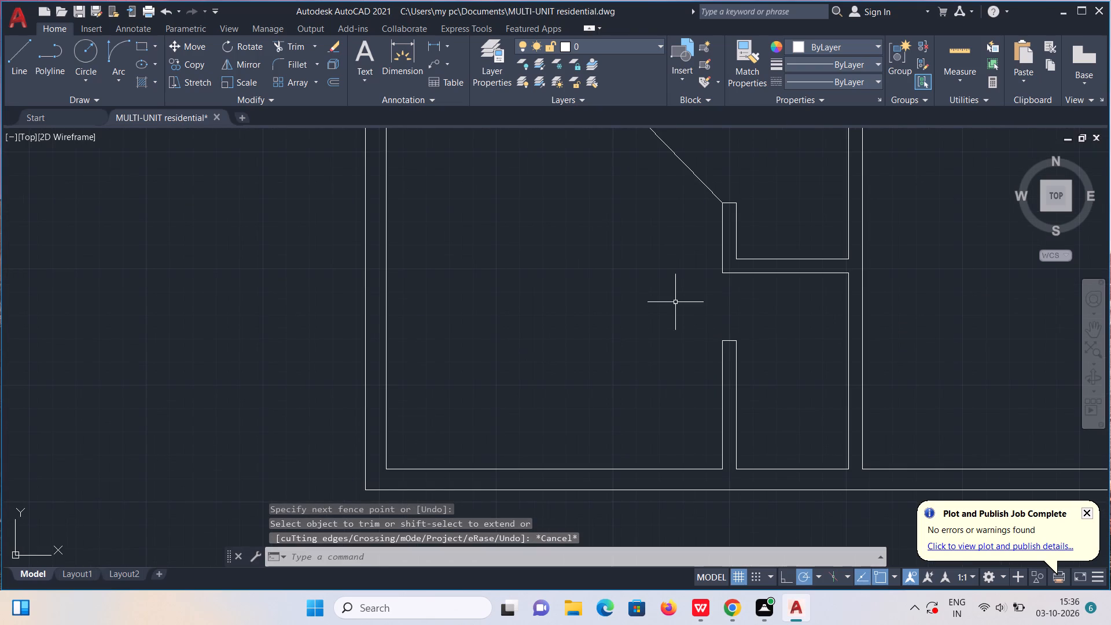
pyautogui.press('l')
pyautogui.press('Return')
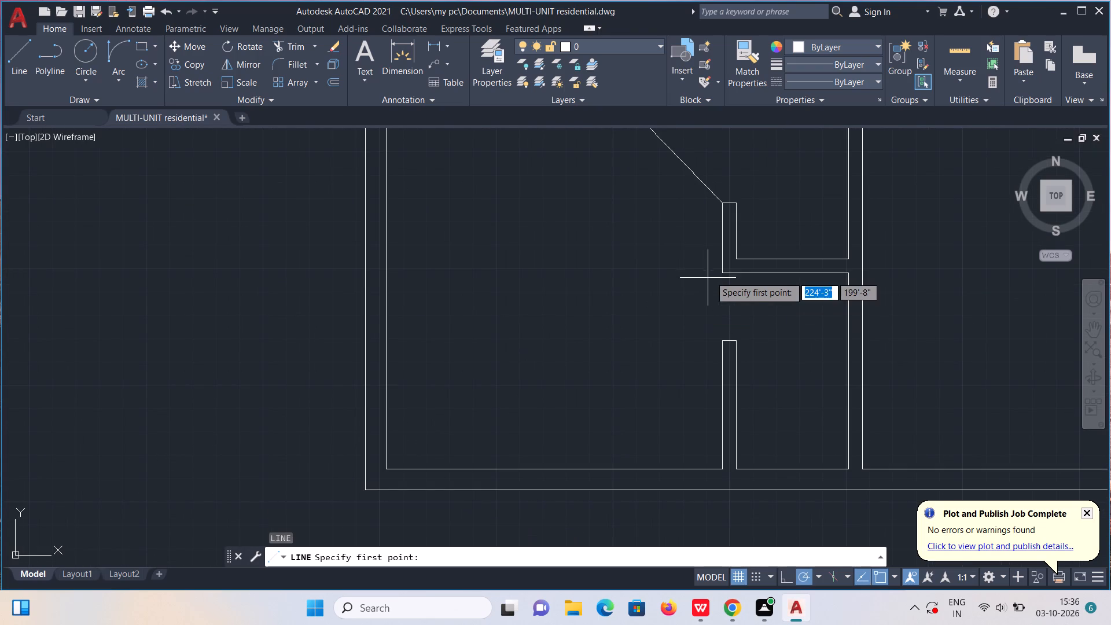
pyautogui.click(729, 275)
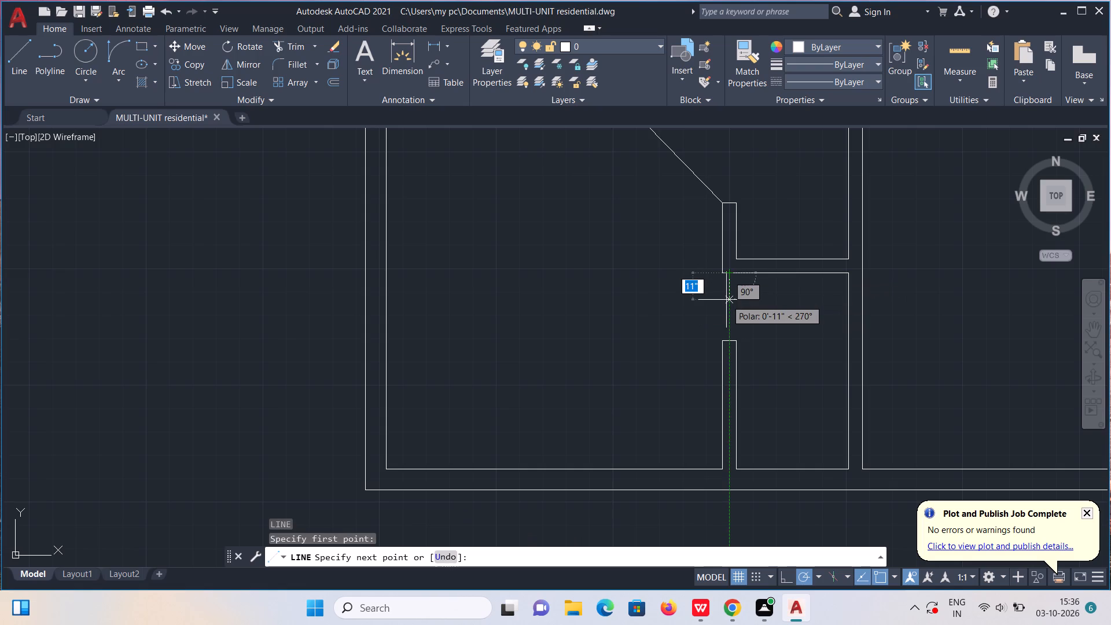
pyautogui.write('2"')
pyautogui.press('Return')
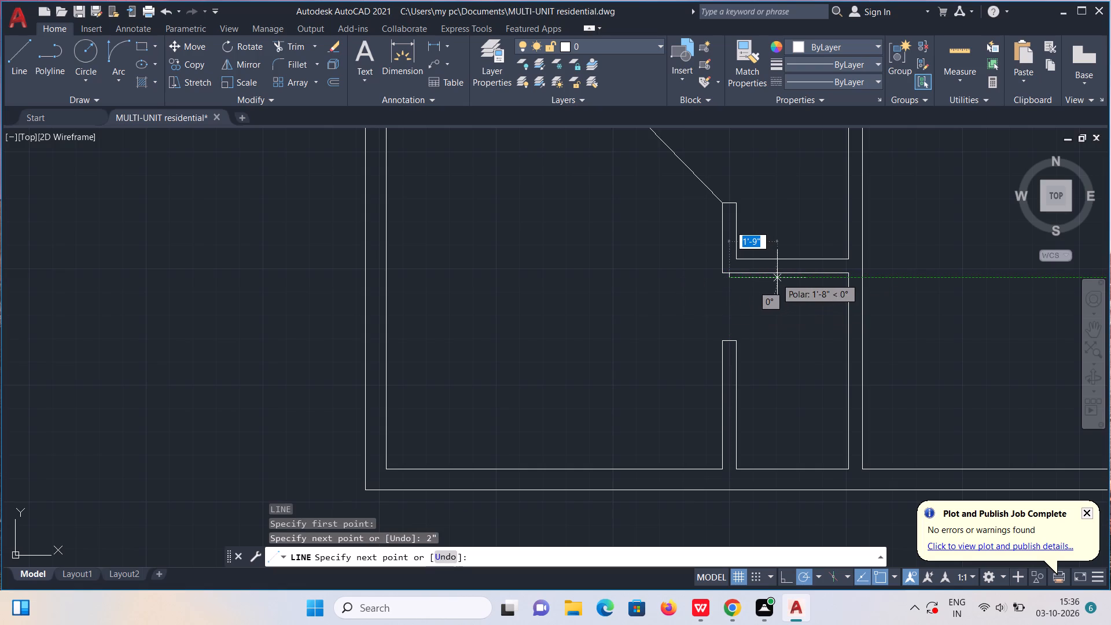
pyautogui.write('2\'5"')
pyautogui.press('Return')
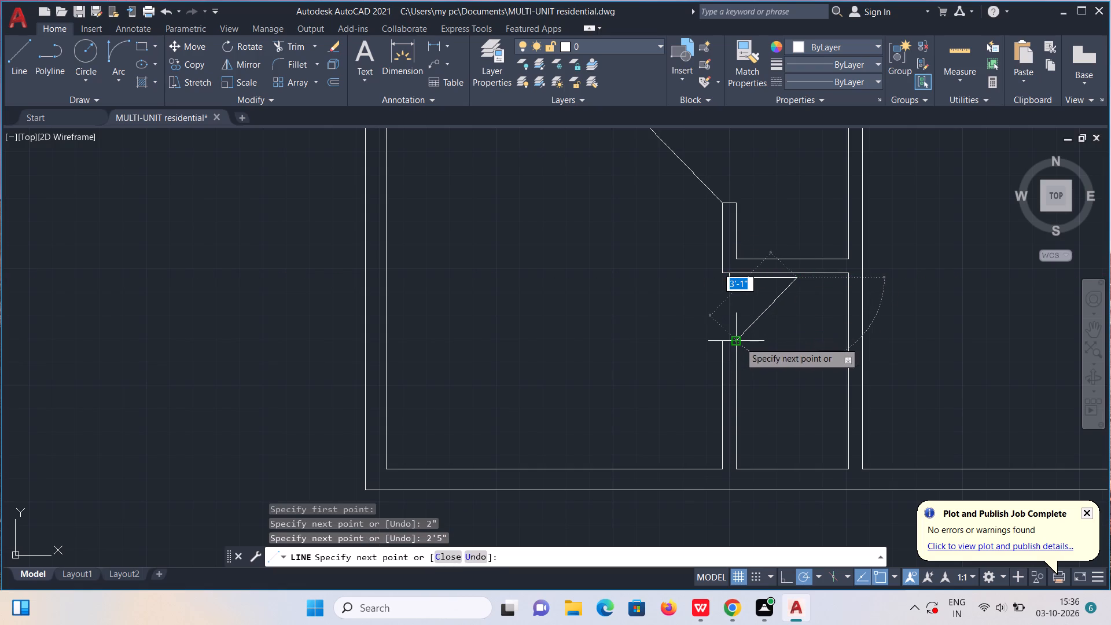
pyautogui.click(738, 343)
pyautogui.press('Escape')
# Draw a line across the upper wall at the inner upper-left corner of the room beside the small space and copy it 3' to the right.
pyautogui.scroll(-1, 738, 343)
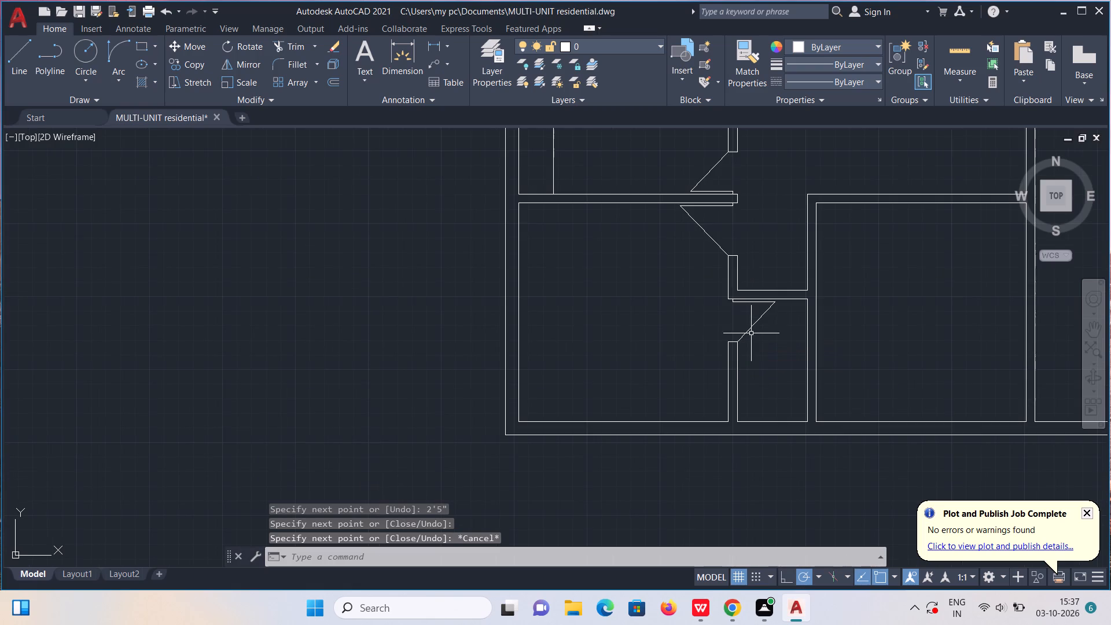
pyautogui.moveTo(759, 330); pyautogui.dragTo(637, 385, button='middle')
pyautogui.moveTo(726, 282); pyautogui.dragTo(726, 284, button='middle')
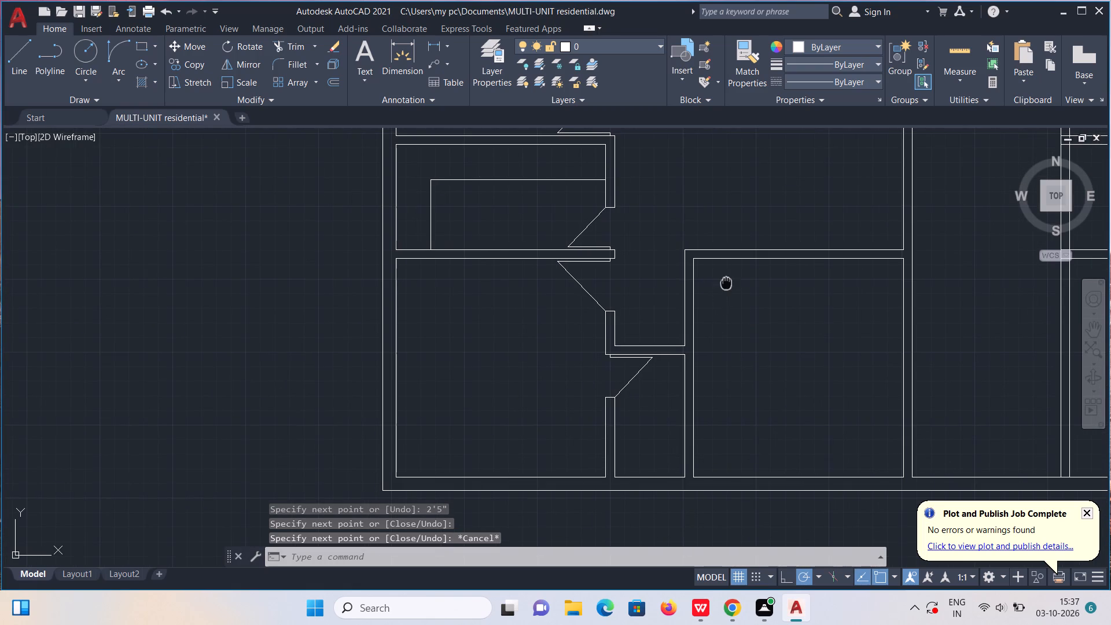
pyautogui.moveTo(726, 284); pyautogui.dragTo(716, 337, button='middle')
pyautogui.scroll(3, 708, 323)
pyautogui.moveTo(701, 326); pyautogui.dragTo(626, 333, button='middle')
pyautogui.scroll(1, 624, 333)
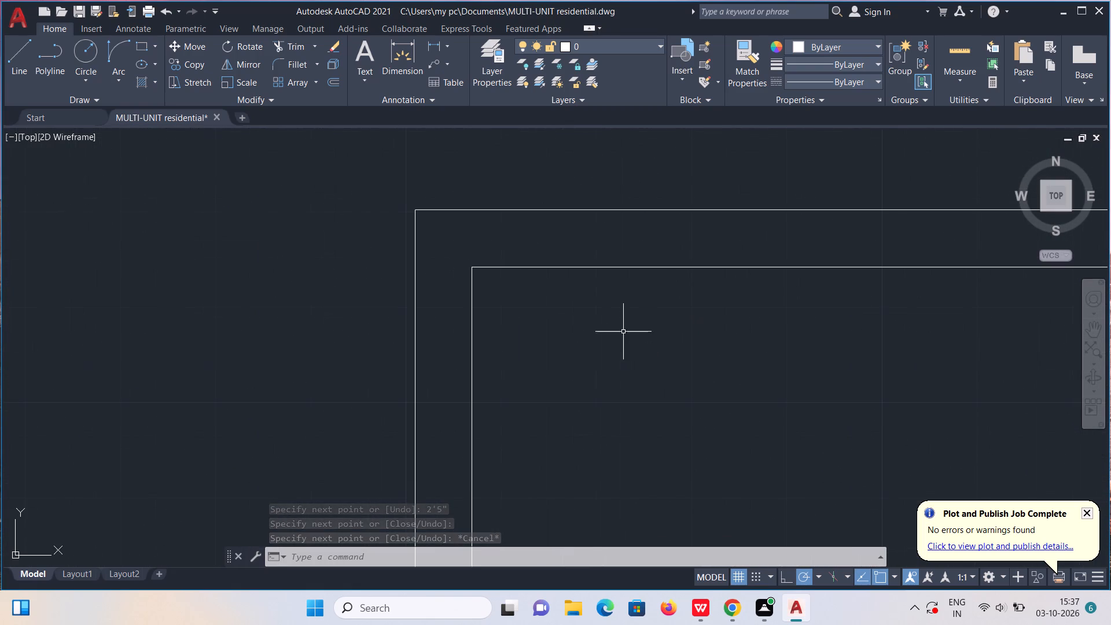
pyautogui.press('l')
pyautogui.press('Return')
pyautogui.click(471, 273)
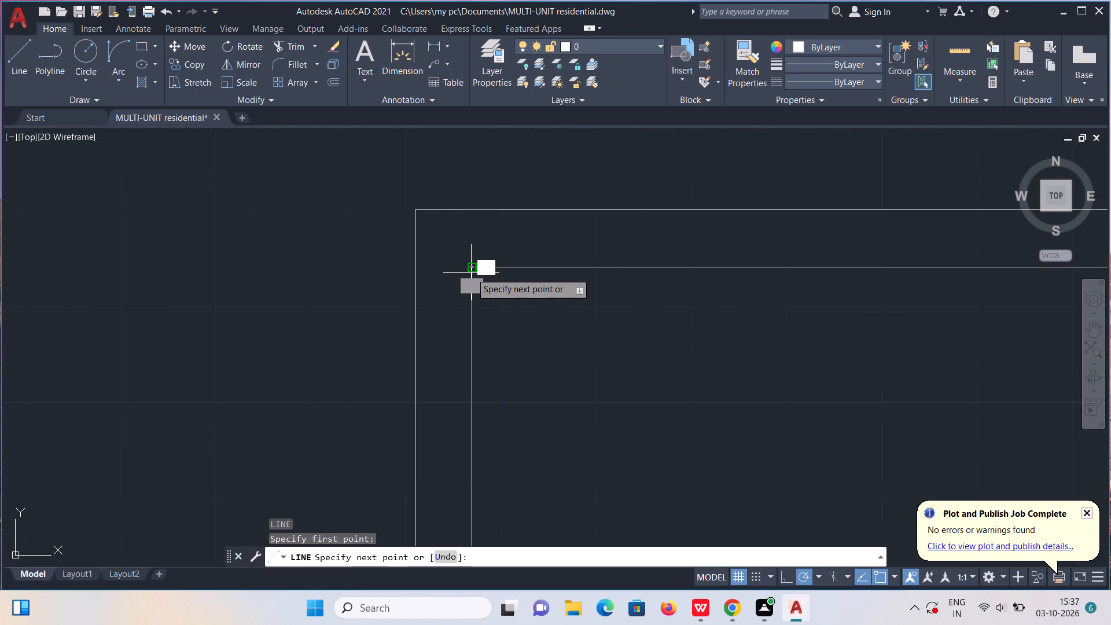
pyautogui.click(474, 214)
pyautogui.press('Escape')
pyautogui.click(472, 236)
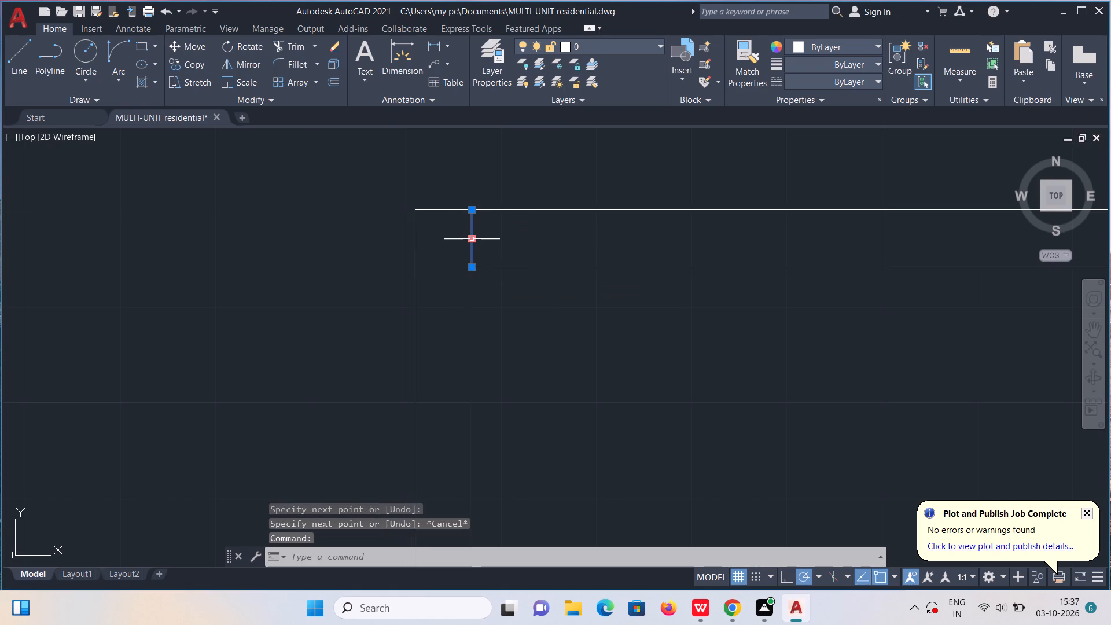
pyautogui.write('co')
pyautogui.press('Return')
pyautogui.click(472, 236)
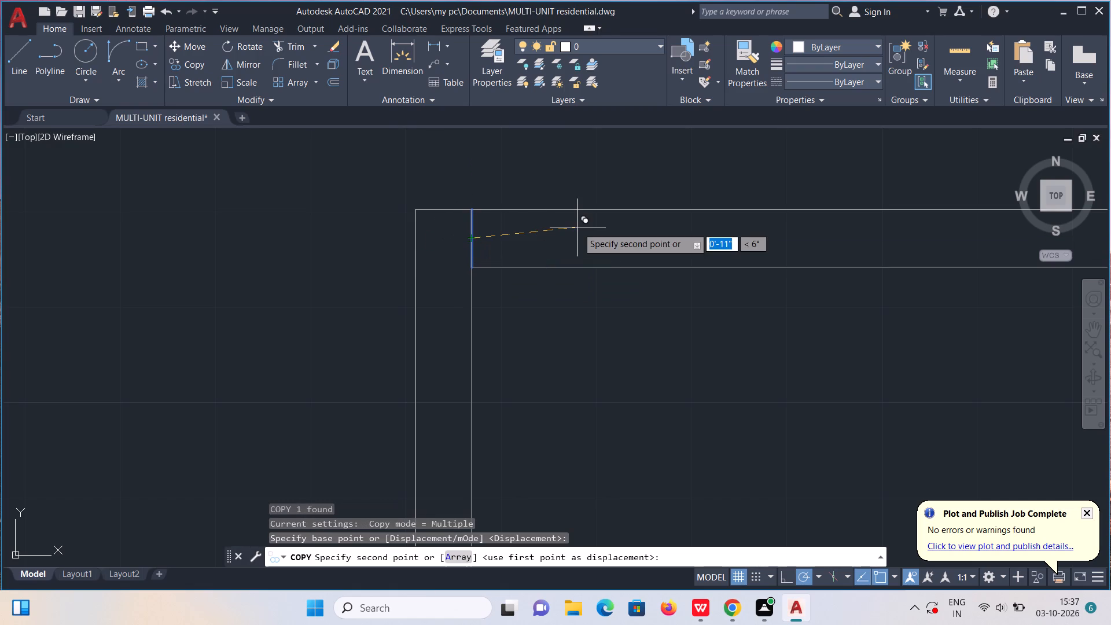
pyautogui.write("3'")
pyautogui.press('Return')
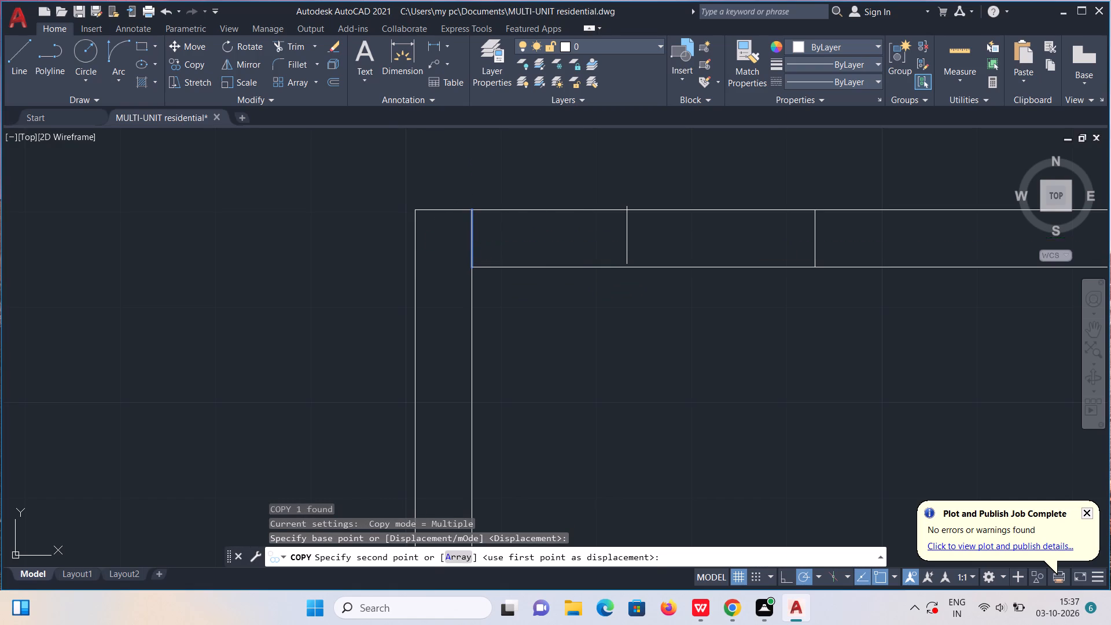
# Trim both lines of that room's upper wall between the two jamb lines to open its doorway.
pyautogui.click(293, 46)
pyautogui.moveTo(600, 160); pyautogui.dragTo(617, 248)
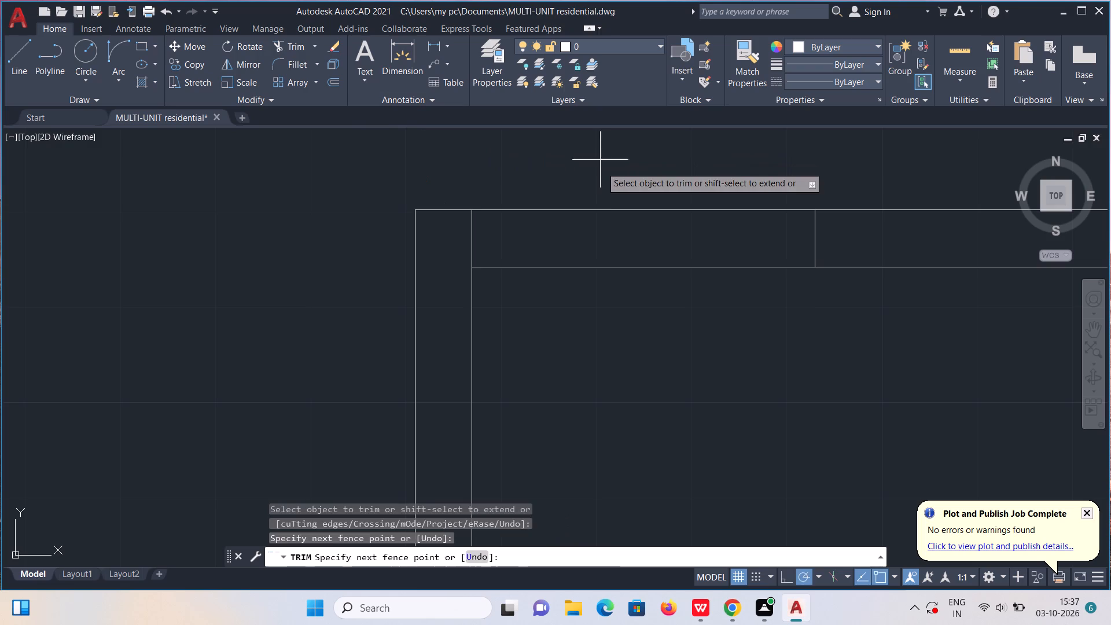
pyautogui.moveTo(617, 248); pyautogui.dragTo(621, 287)
pyautogui.press('Escape')
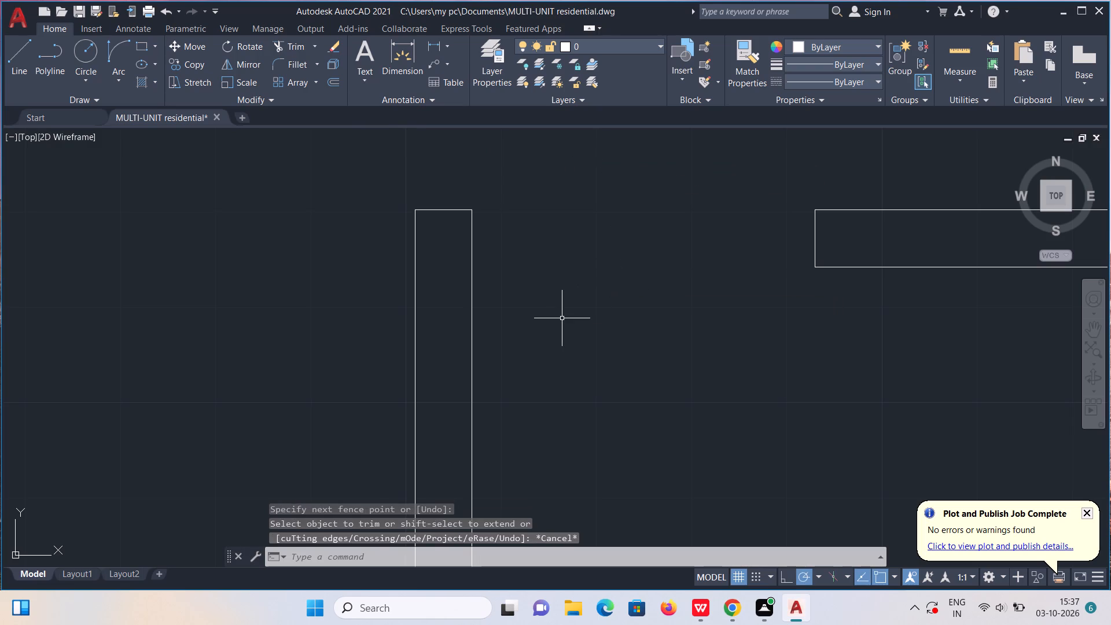
# Draw the room's upper-wall door from the left jamb's midpoint: 2" across, a 3' leaf down into the room, and a diagonal to the right jamb's lower corner.
pyautogui.press('l')
pyautogui.press('Return')
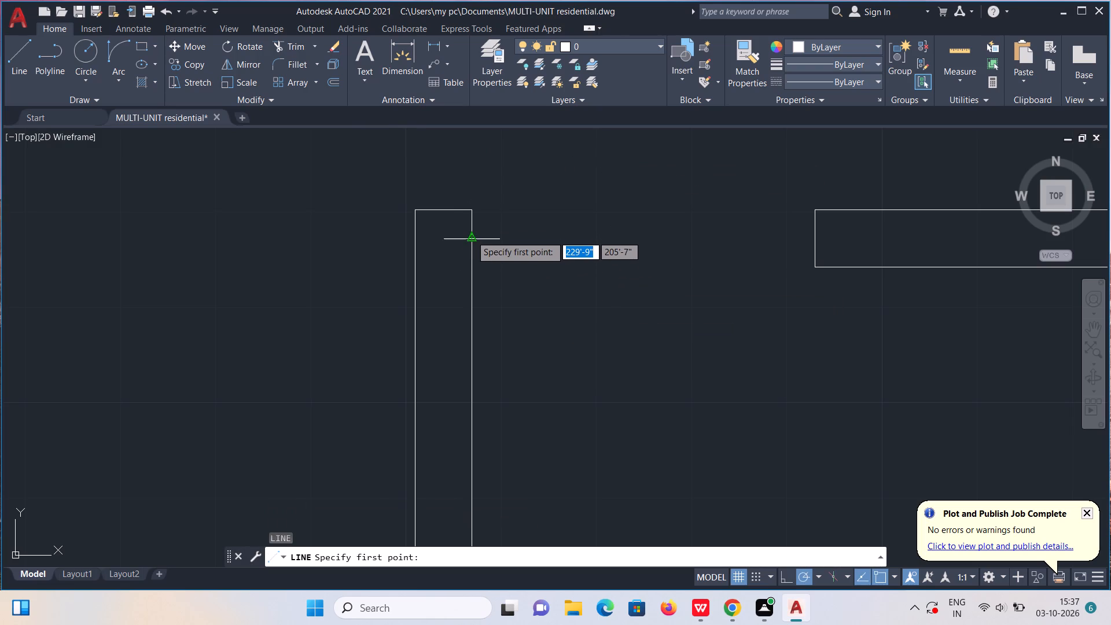
pyautogui.click(471, 237)
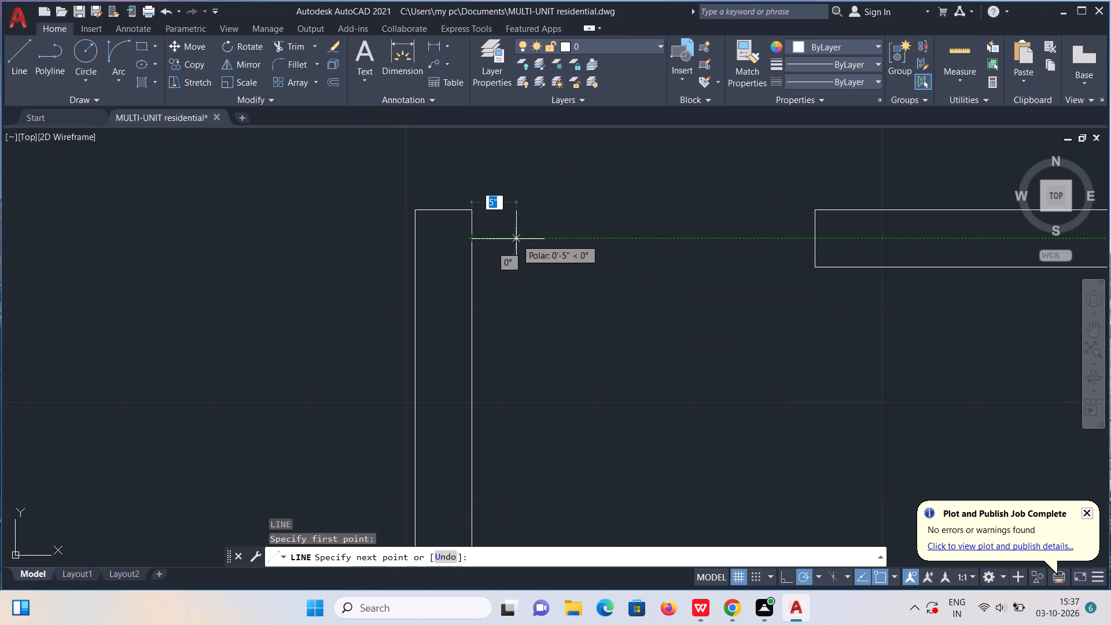
pyautogui.write('2"')
pyautogui.press('Return')
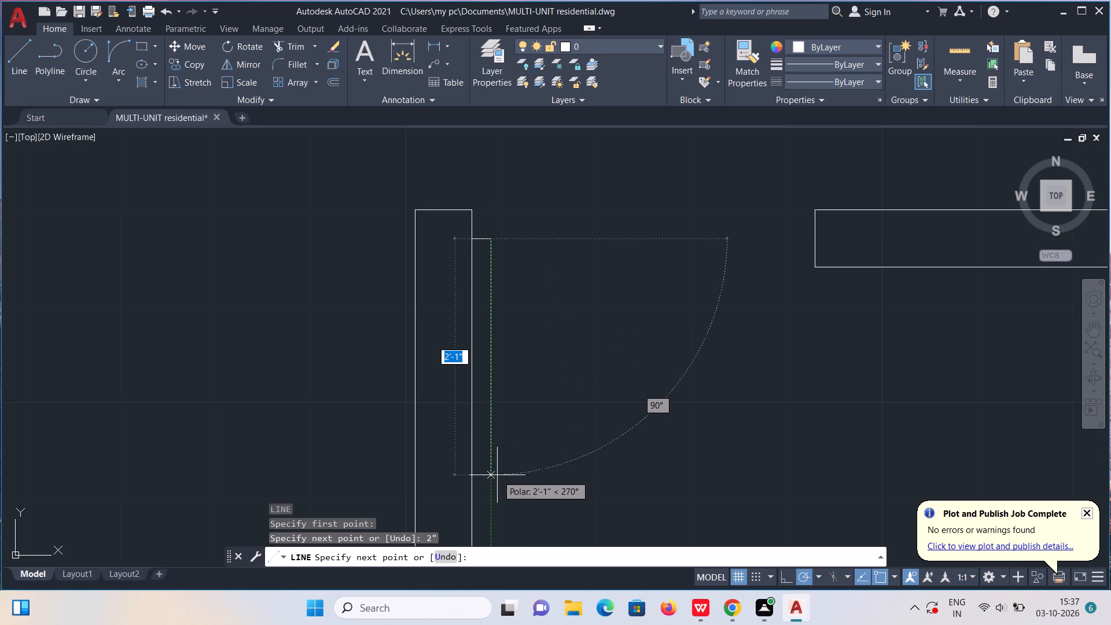
pyautogui.press('3')
pyautogui.press("'")
pyautogui.press('Return')
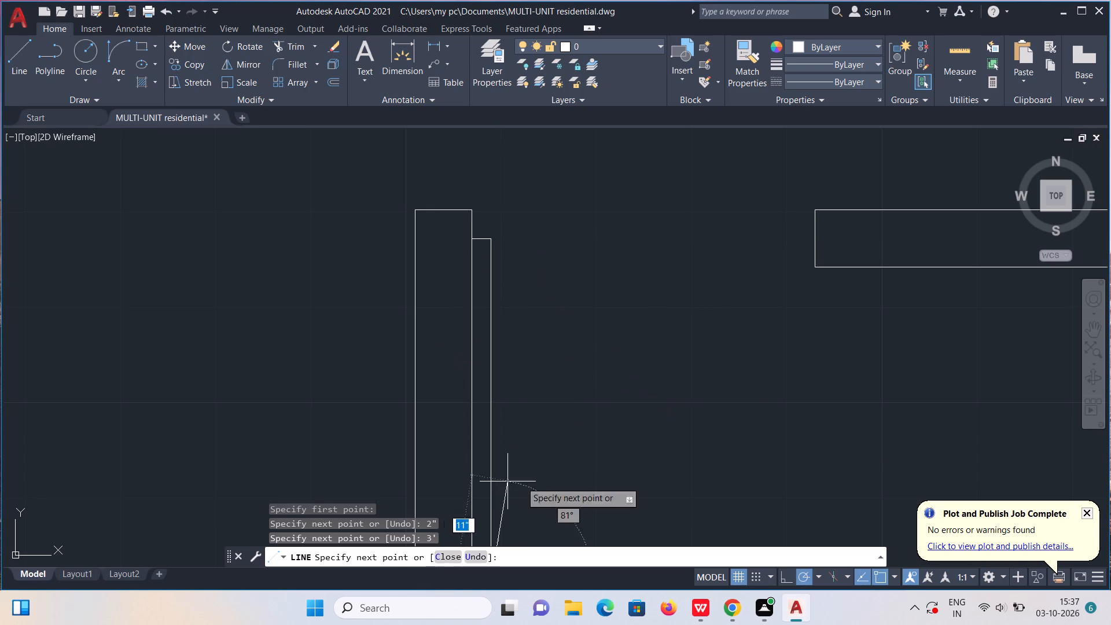
pyautogui.click(812, 267)
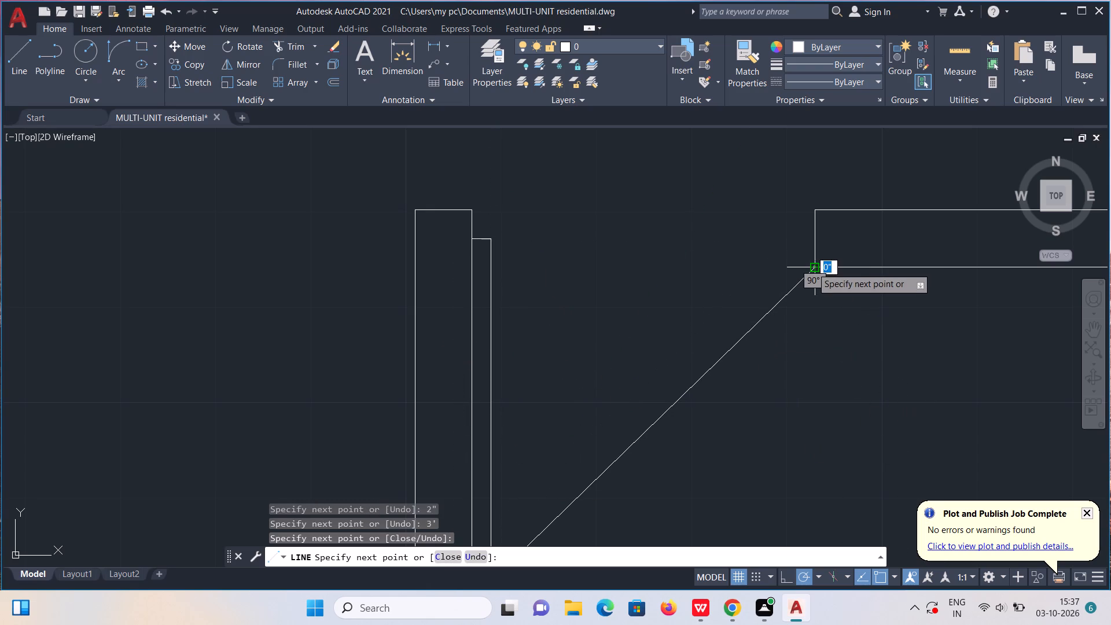
pyautogui.press('Escape')
# Draw a line across the lower-left unit's right-hand wall, level with that room's upper wall face, and copy it 3' upward.
pyautogui.scroll(-3, 812, 267)
pyautogui.moveTo(805, 290); pyautogui.dragTo(652, 378, button='middle')
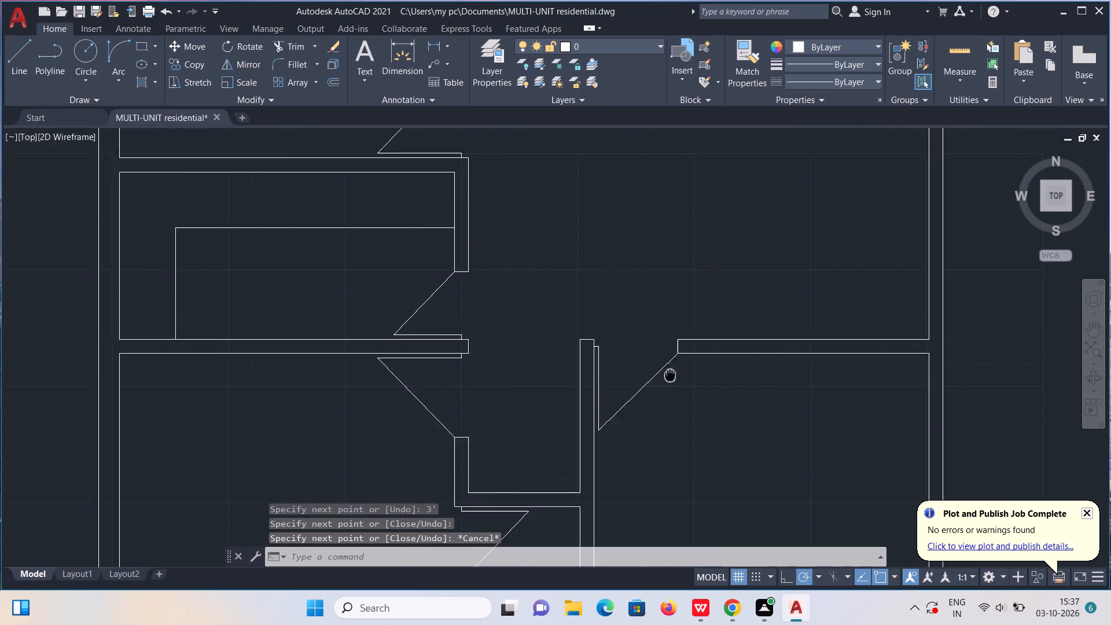
pyautogui.moveTo(652, 378); pyautogui.dragTo(582, 376, button='middle')
pyautogui.moveTo(796, 323); pyautogui.dragTo(605, 425, button='middle')
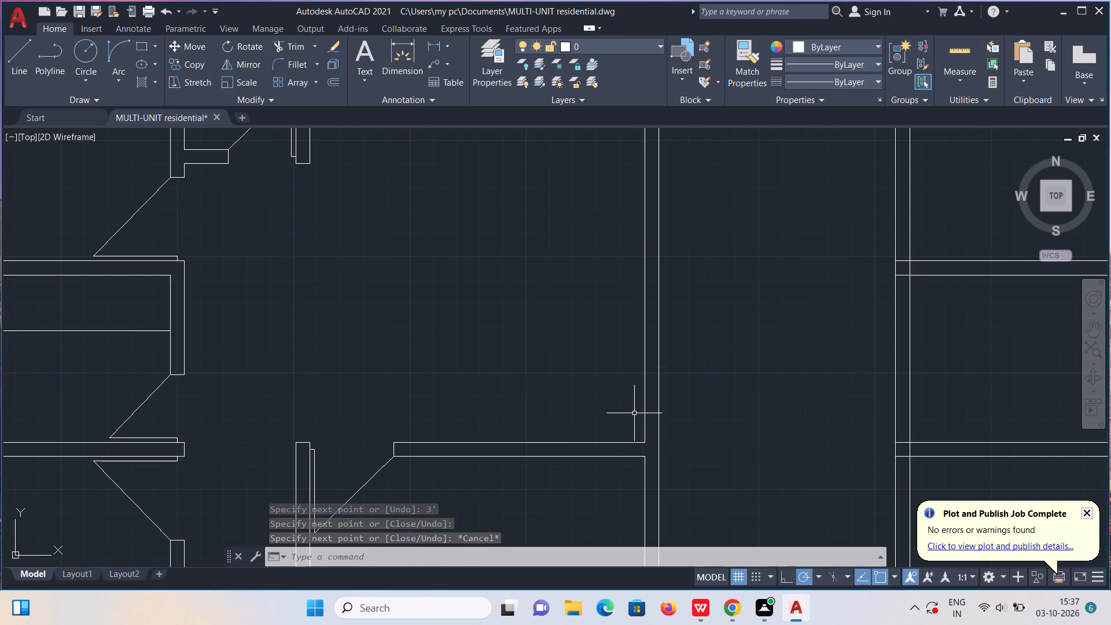
pyautogui.press('l')
pyautogui.press('Return')
pyautogui.scroll(3, 641, 415)
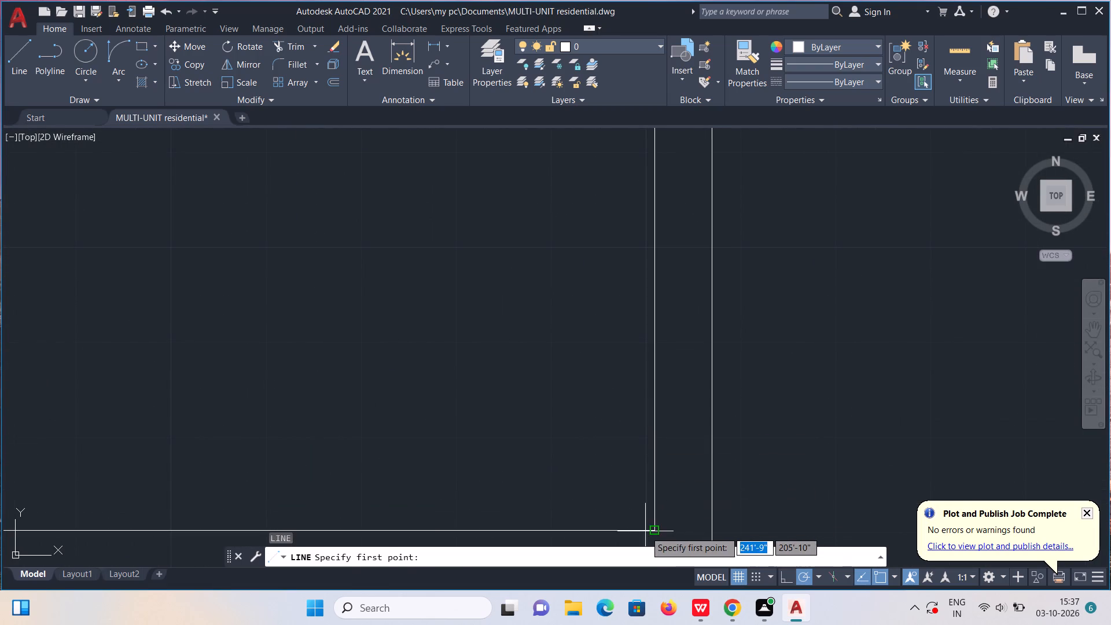
pyautogui.click(645, 531)
pyautogui.click(712, 529)
pyautogui.press('Escape')
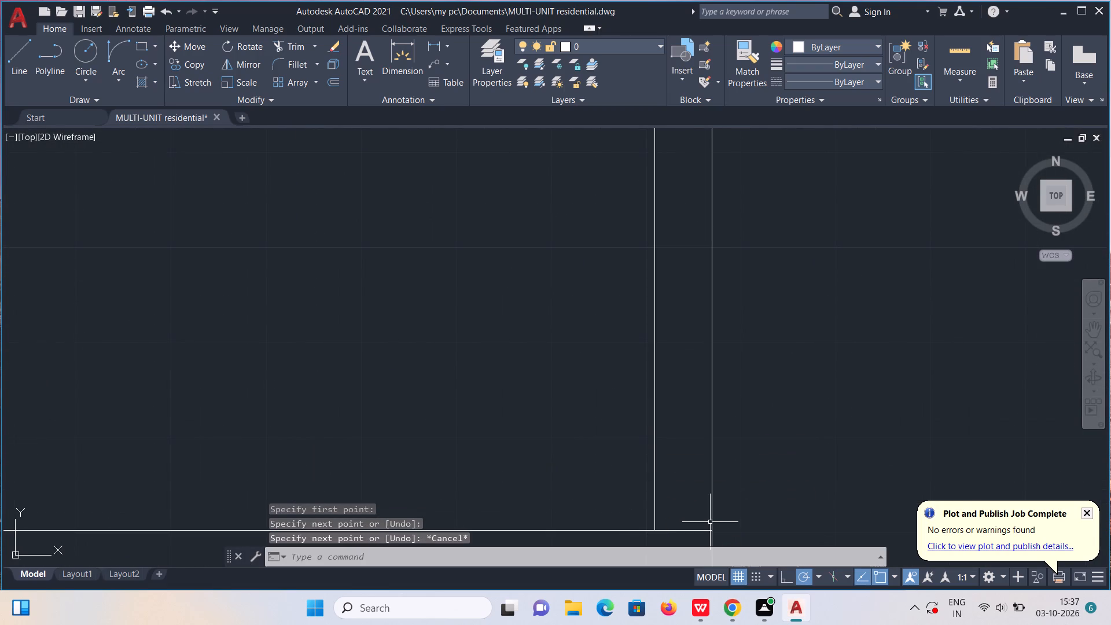
pyautogui.click(690, 530)
pyautogui.write('co')
pyautogui.press('Return')
pyautogui.click(680, 525)
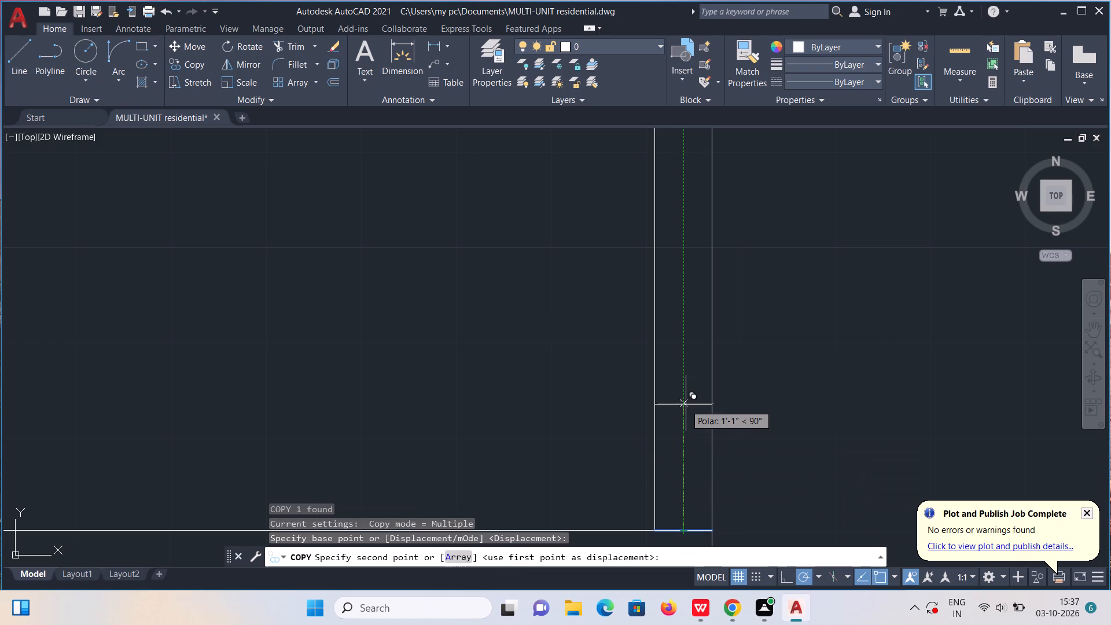
pyautogui.write("3'")
pyautogui.press('Return')
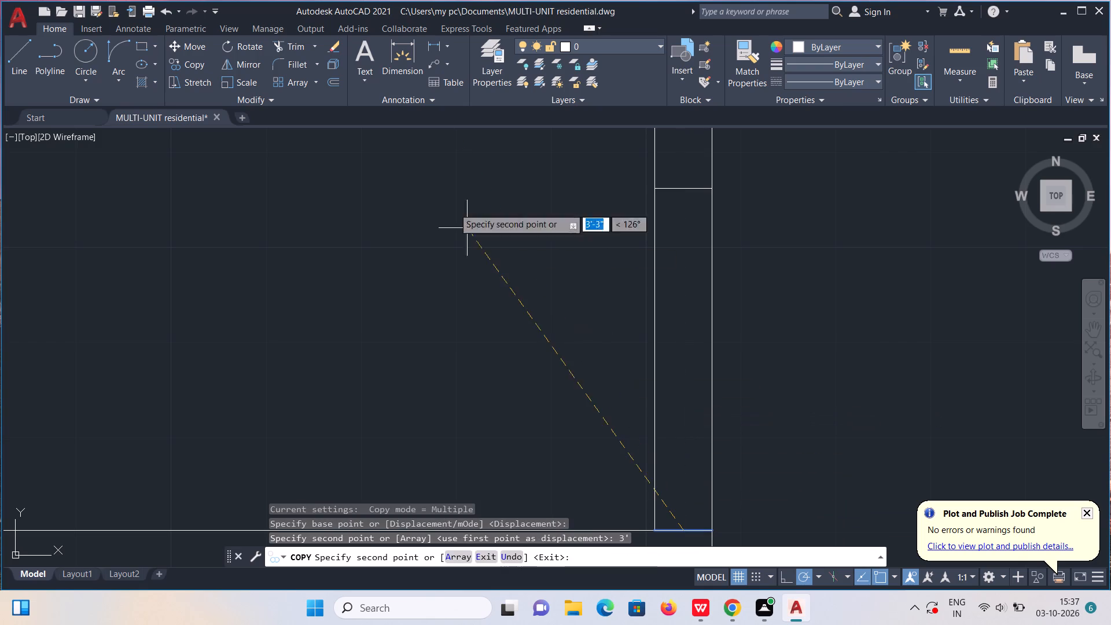
# Trim both lines of the unit's right-hand wall between the two jamb lines to open the entrance doorway.
pyautogui.click(292, 52)
pyautogui.moveTo(478, 281); pyautogui.dragTo(714, 291)
pyautogui.scroll(-3, 714, 291)
pyautogui.press('l')
pyautogui.press('Return')
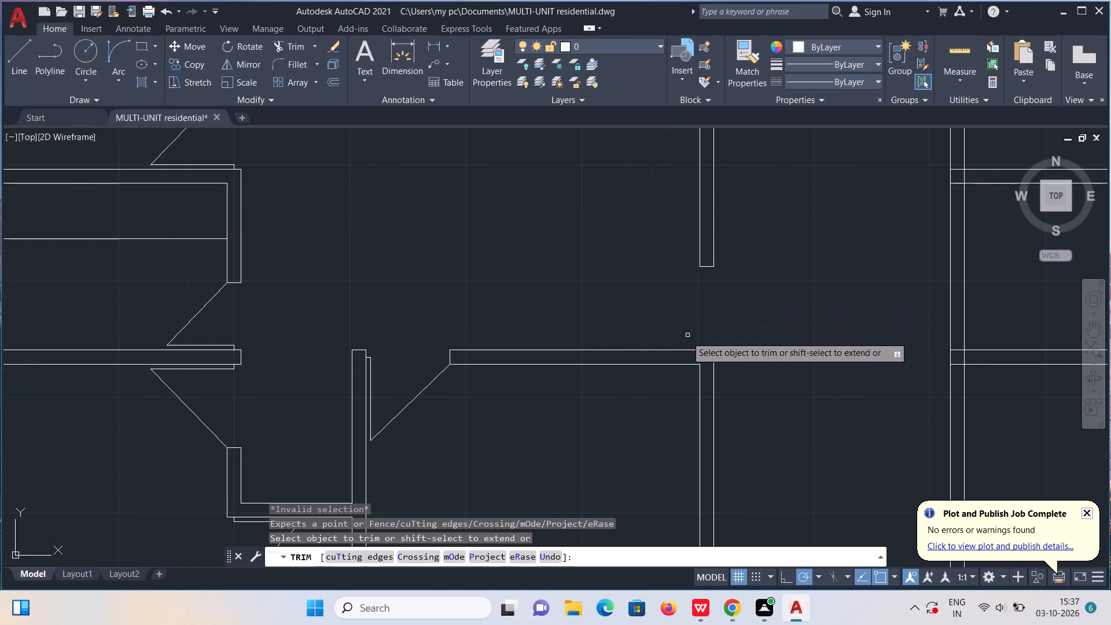
pyautogui.press('Escape')
# Draw the entrance door from the lower jamb's midpoint: 2" up, a 3' leaf leftward into the unit, and a diagonal to the upper jamb's left corner.
pyautogui.press('l')
pyautogui.press('Return')
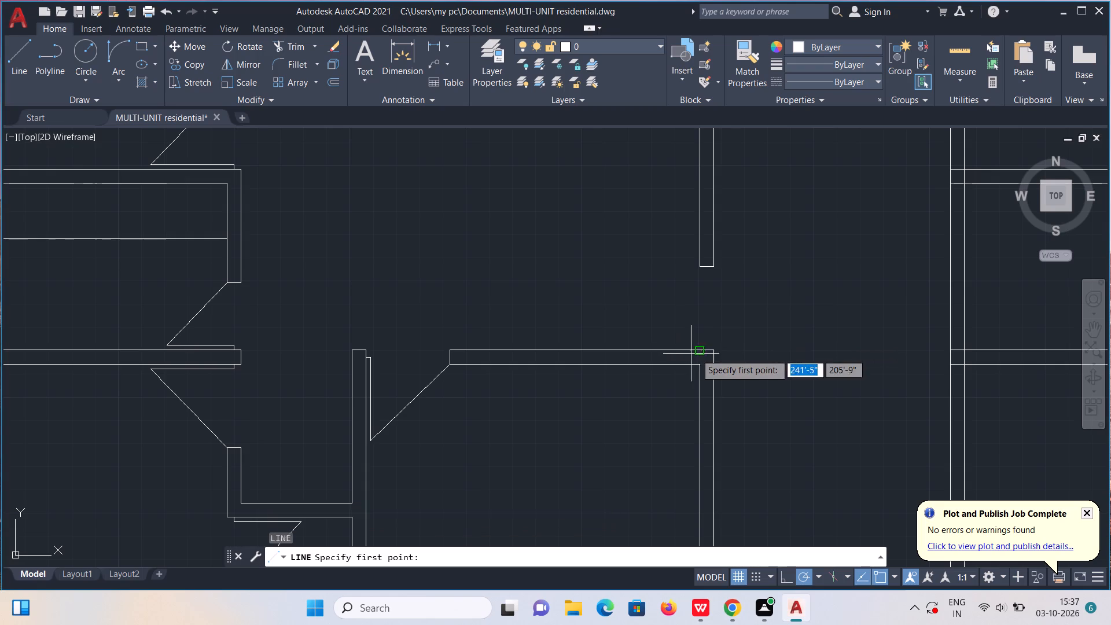
pyautogui.scroll(2, 706, 353)
pyautogui.click(707, 345)
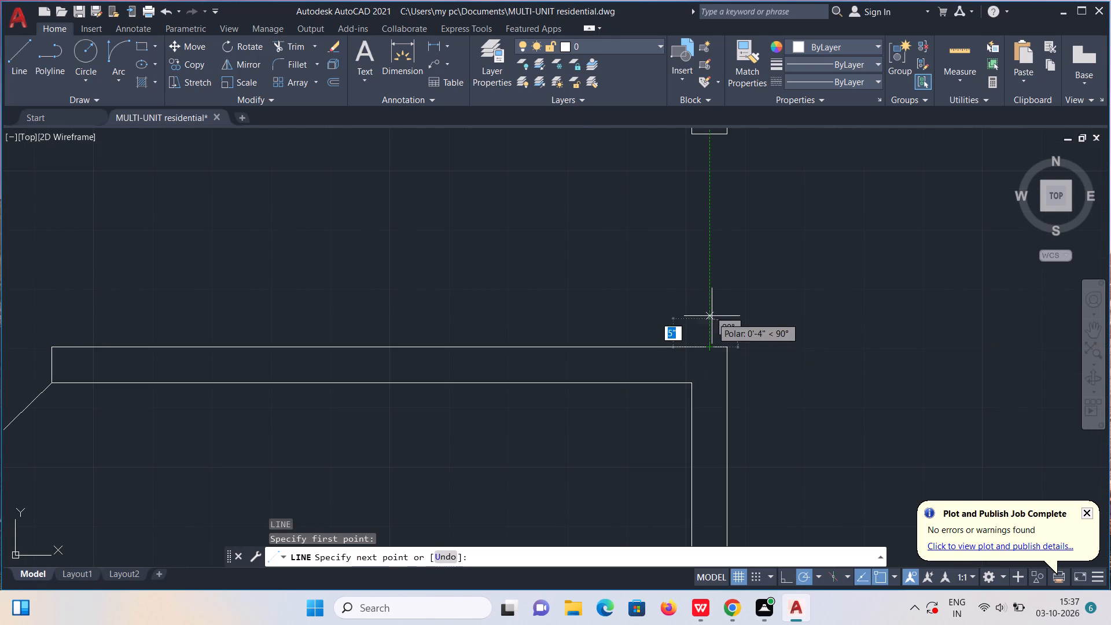
pyautogui.write('2"')
pyautogui.press('Return')
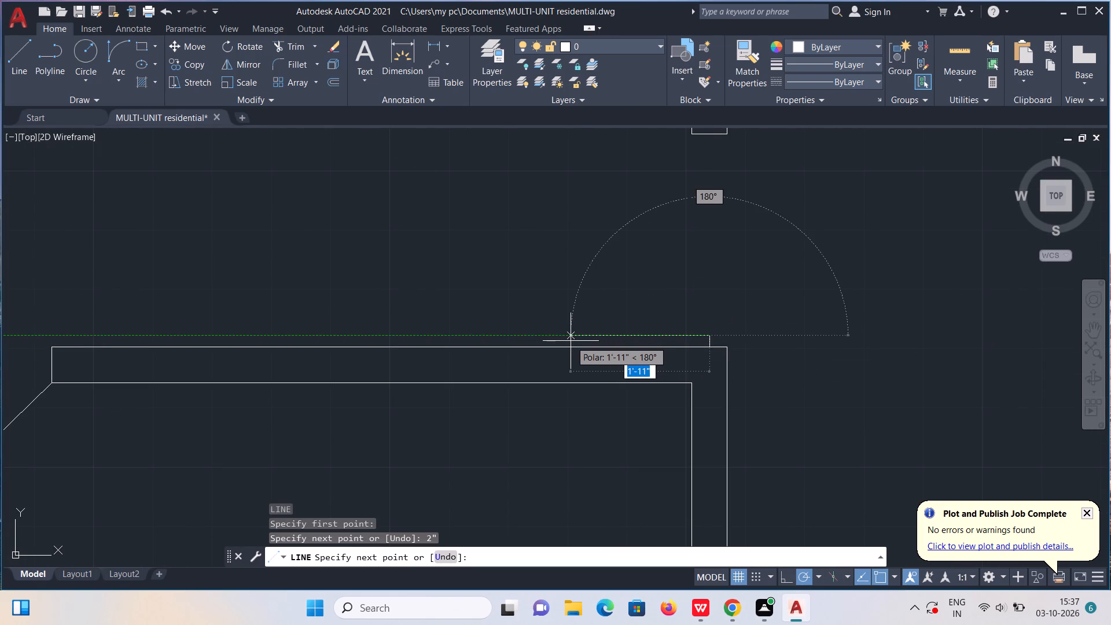
pyautogui.write("3'")
pyautogui.press('Return')
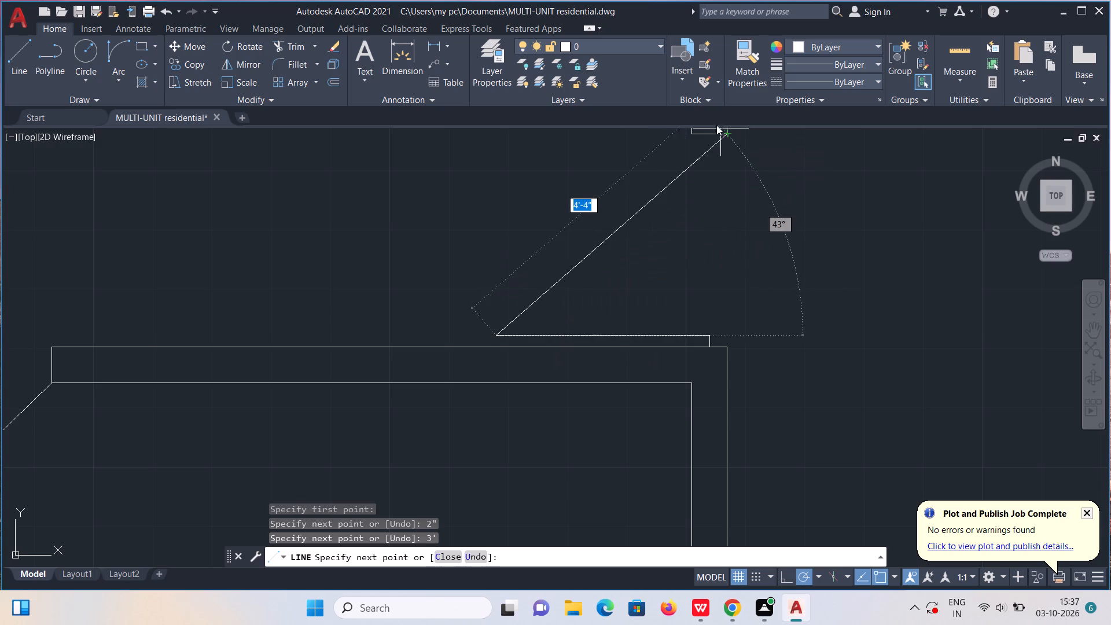
pyautogui.click(691, 133)
pyautogui.scroll(-1, 691, 133)
pyautogui.press('Escape')
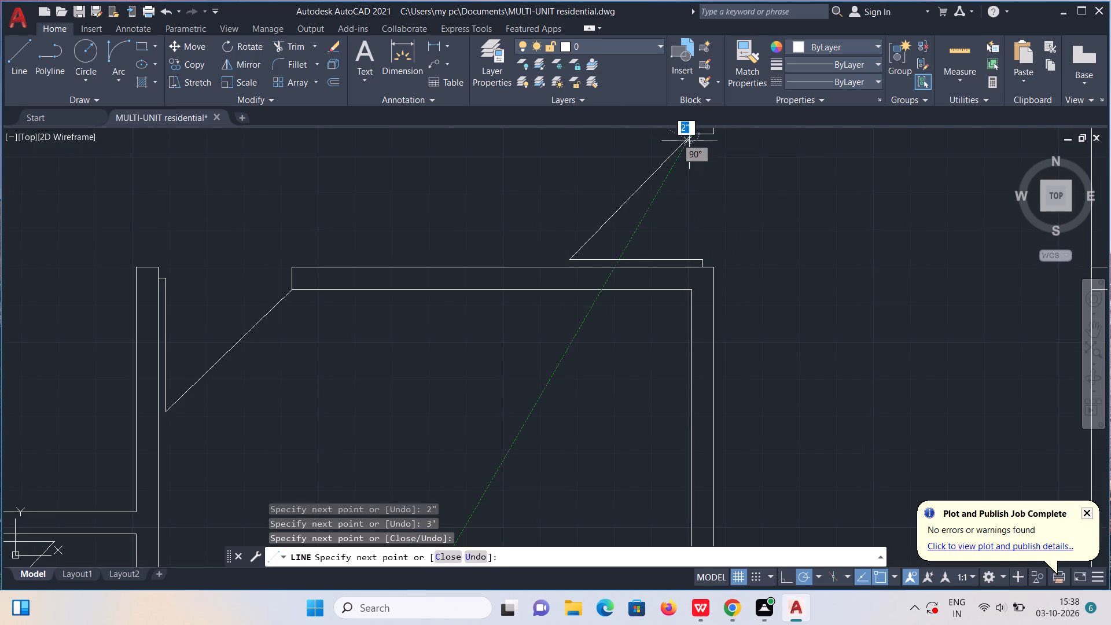
# Trim the lower-right unit's upper wall line where the two vertical partitions meet it to open both junctions.
pyautogui.scroll(-2, 689, 152)
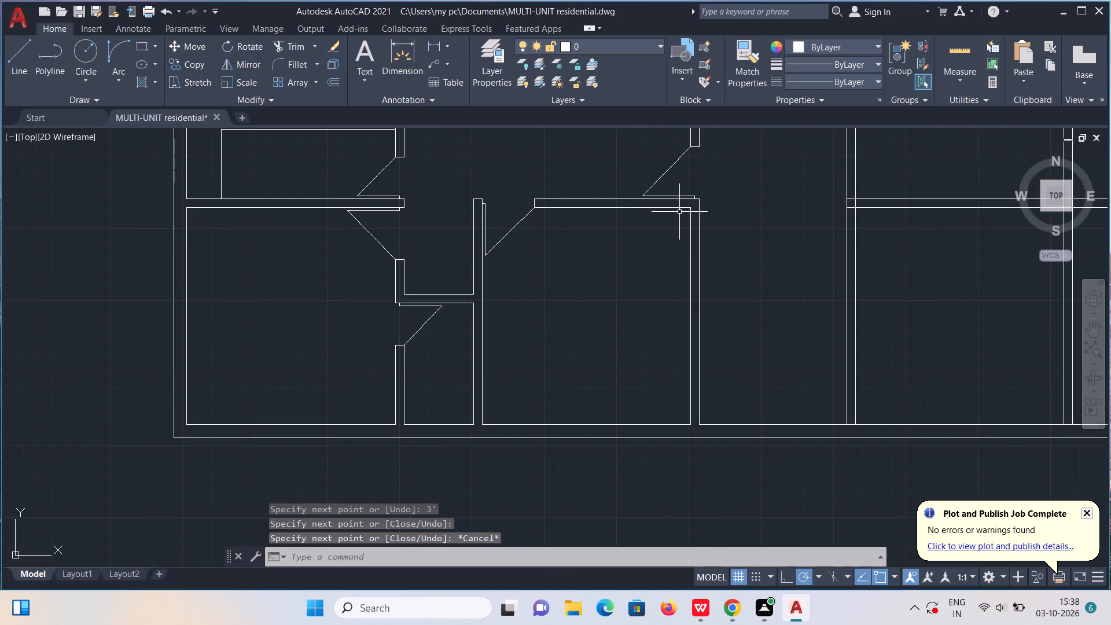
pyautogui.scroll(-2, 679, 212)
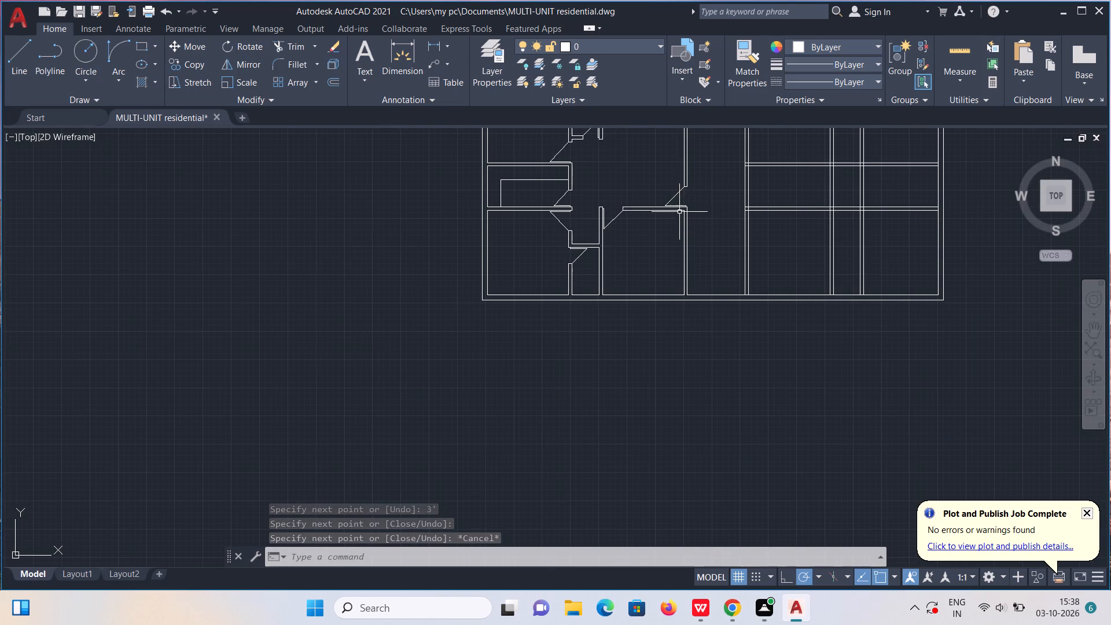
pyautogui.moveTo(743, 205); pyautogui.dragTo(660, 335, button='middle')
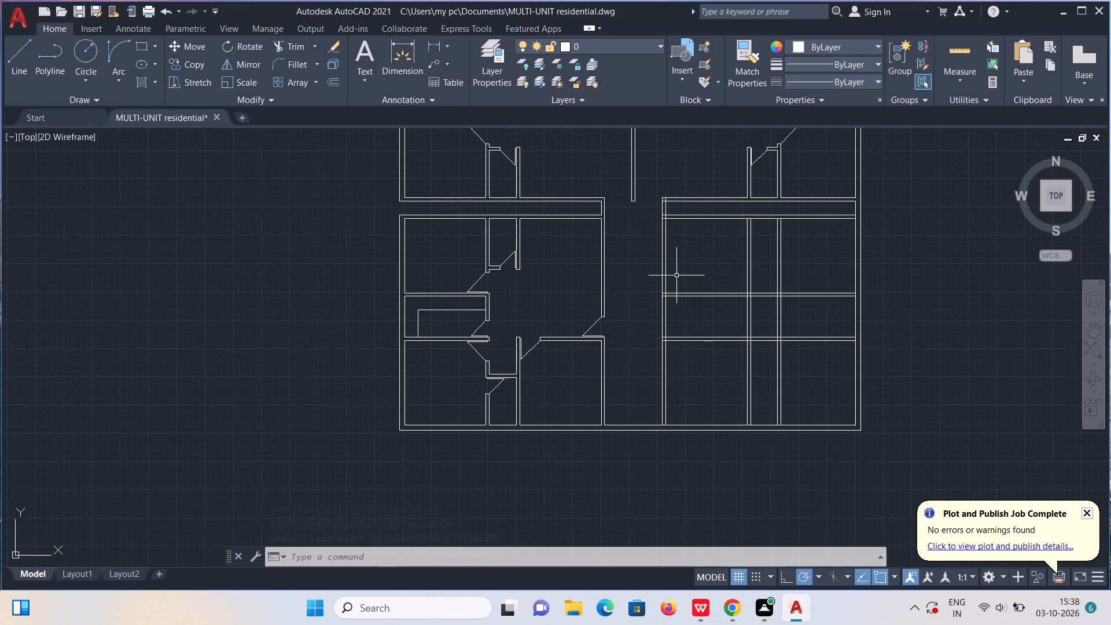
pyautogui.scroll(1, 742, 239)
pyautogui.moveTo(742, 239); pyautogui.dragTo(703, 251, button='middle')
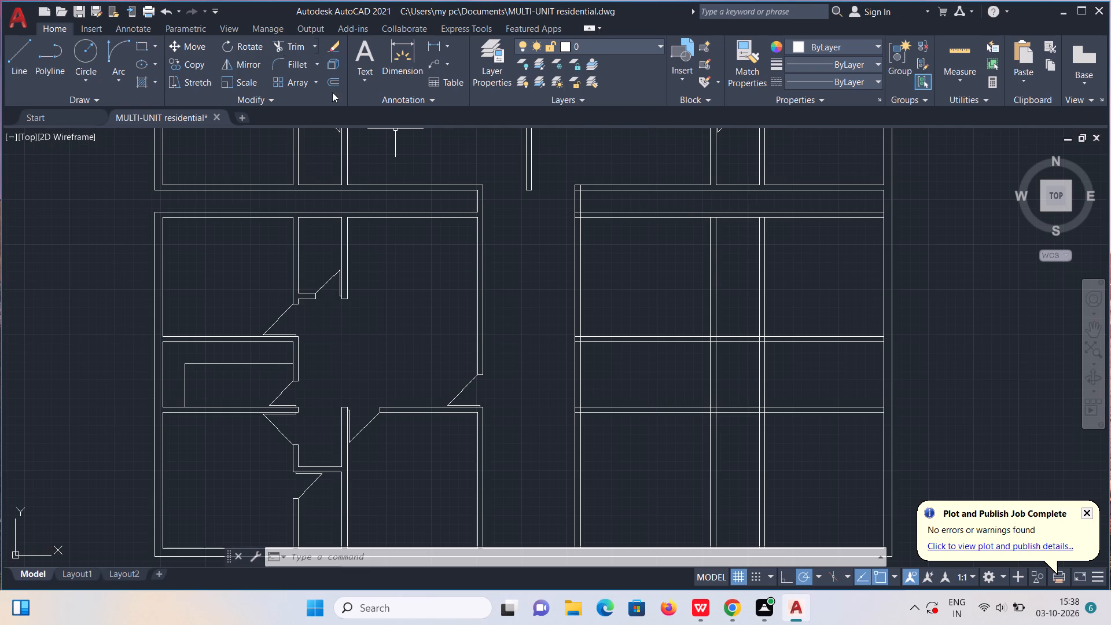
pyautogui.click(289, 46)
pyautogui.scroll(2, 804, 237)
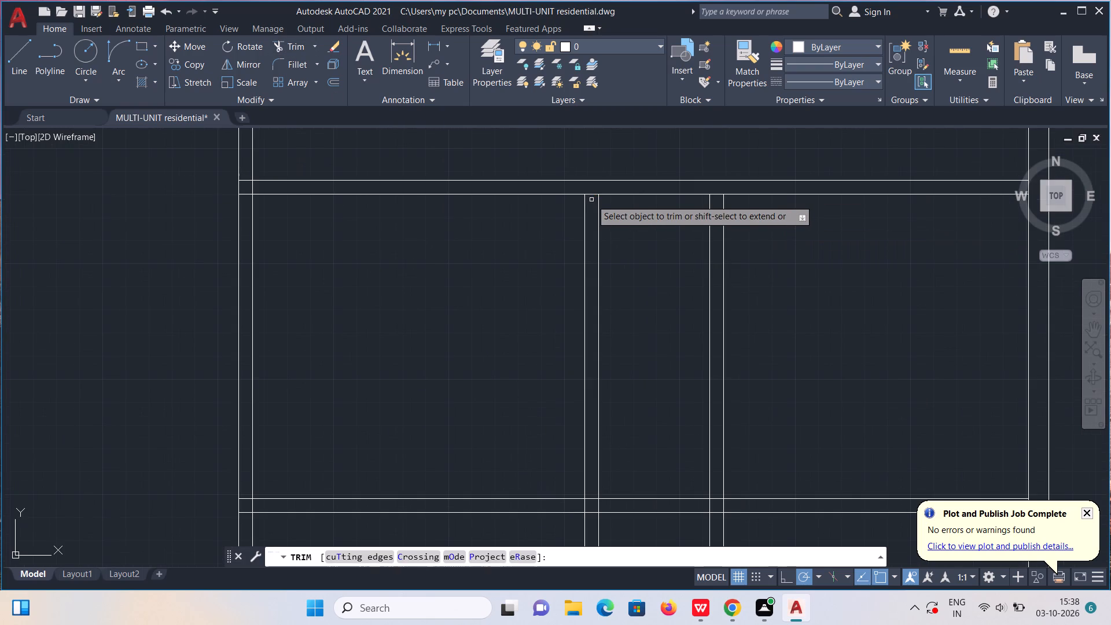
pyautogui.click(591, 195)
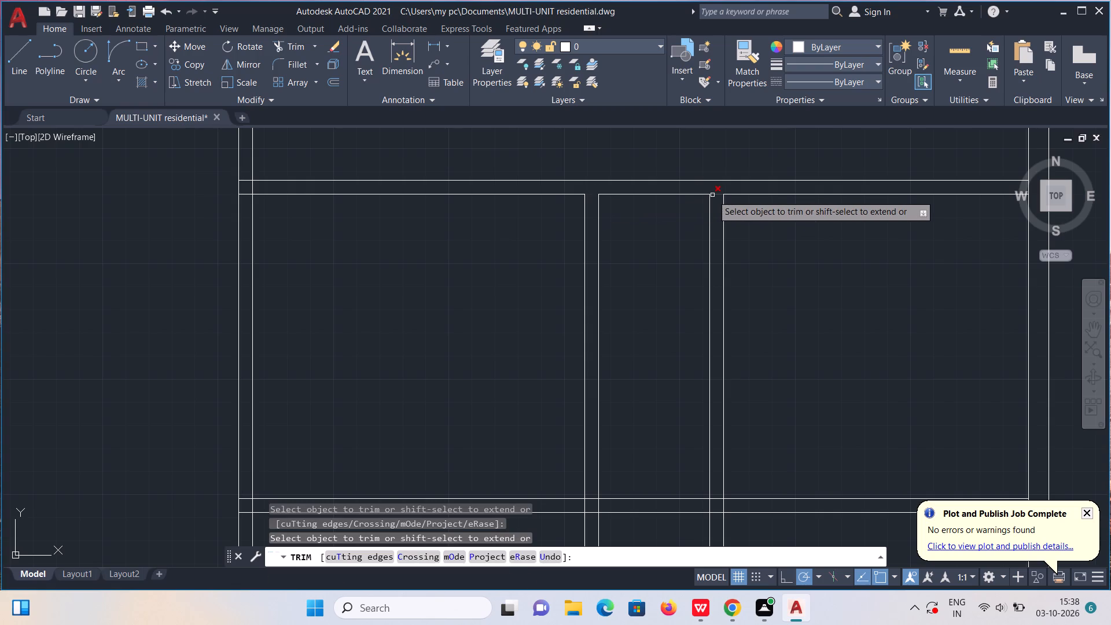
pyautogui.click(712, 195)
# Trim the lower-right unit's upper horizontal partition out of the wide left bay and the narrow bay between the two vertical partitions.
pyautogui.scroll(-3, 713, 197)
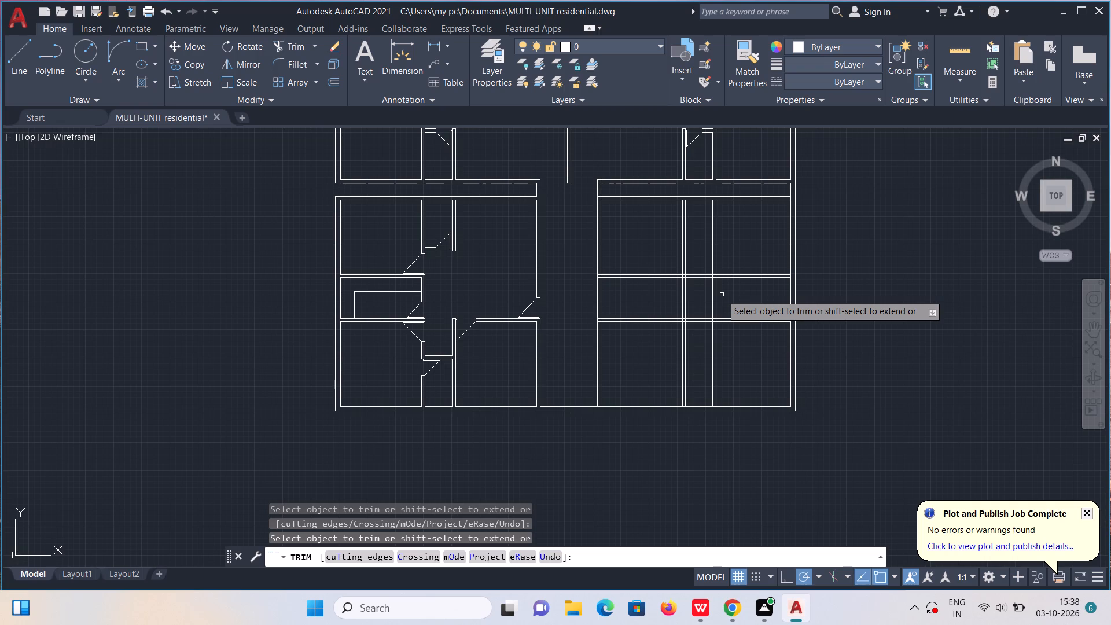
pyautogui.moveTo(633, 261); pyautogui.dragTo(638, 270)
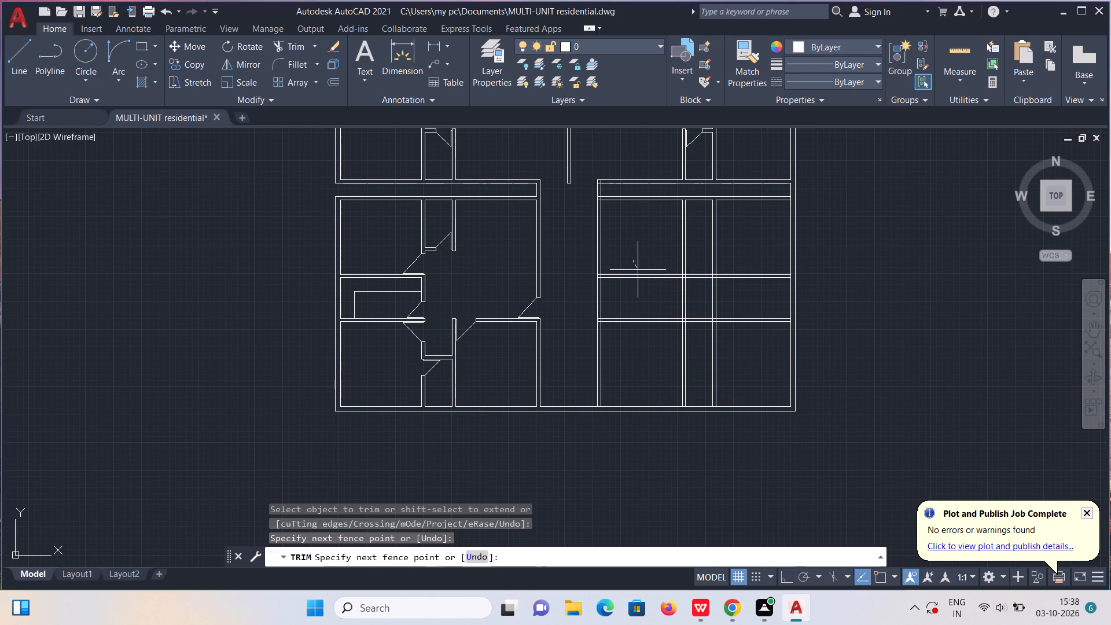
pyautogui.moveTo(638, 270); pyautogui.dragTo(643, 289)
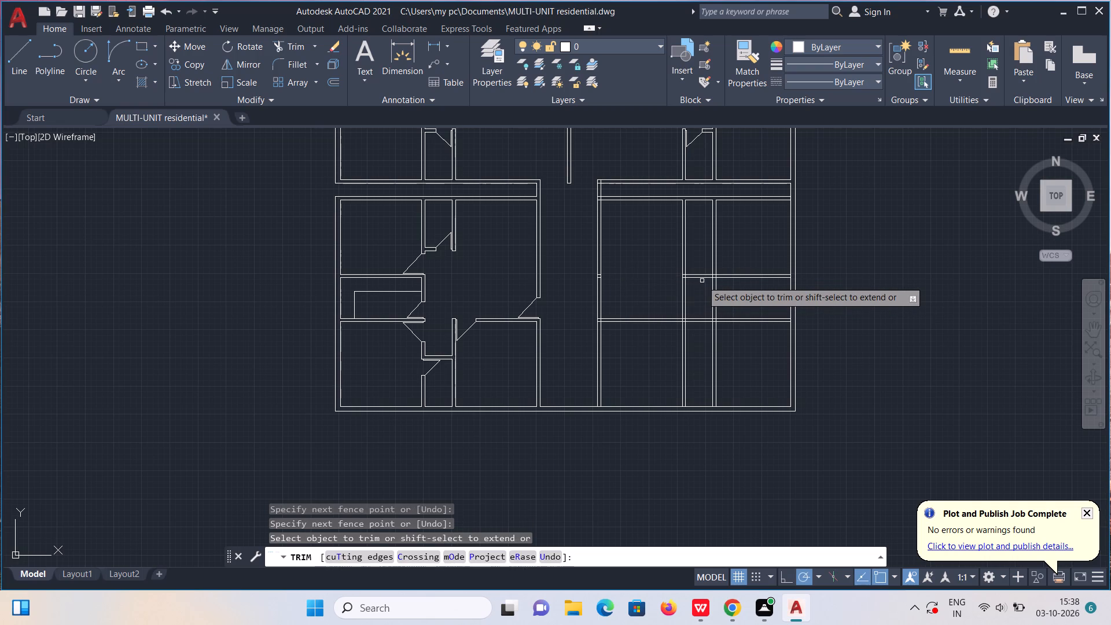
pyautogui.moveTo(702, 266); pyautogui.dragTo(701, 277)
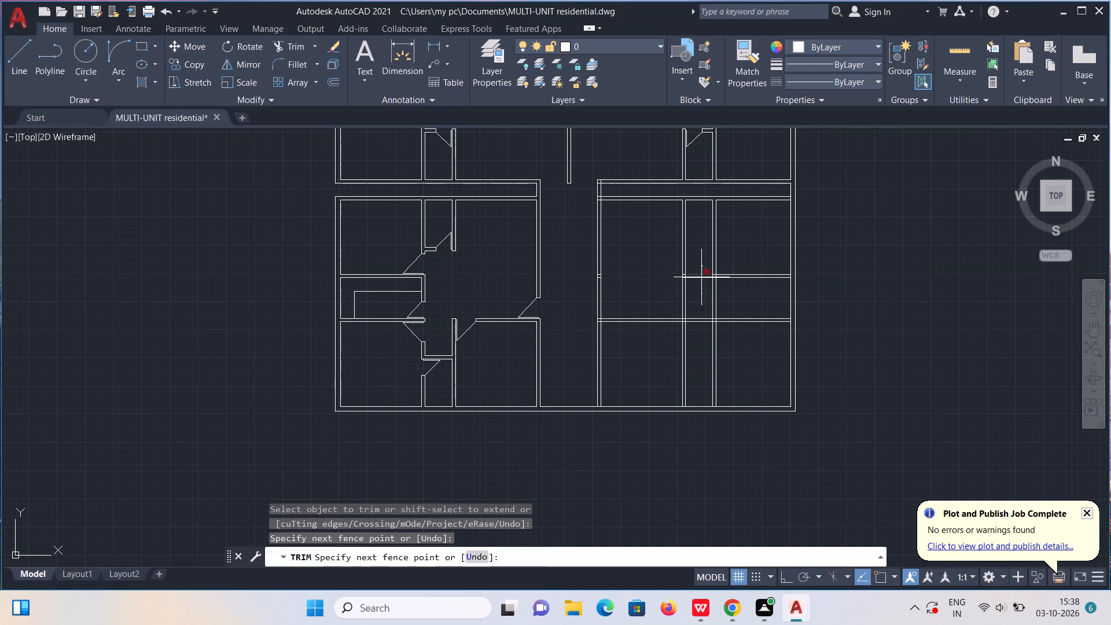
pyautogui.moveTo(701, 277); pyautogui.dragTo(701, 281)
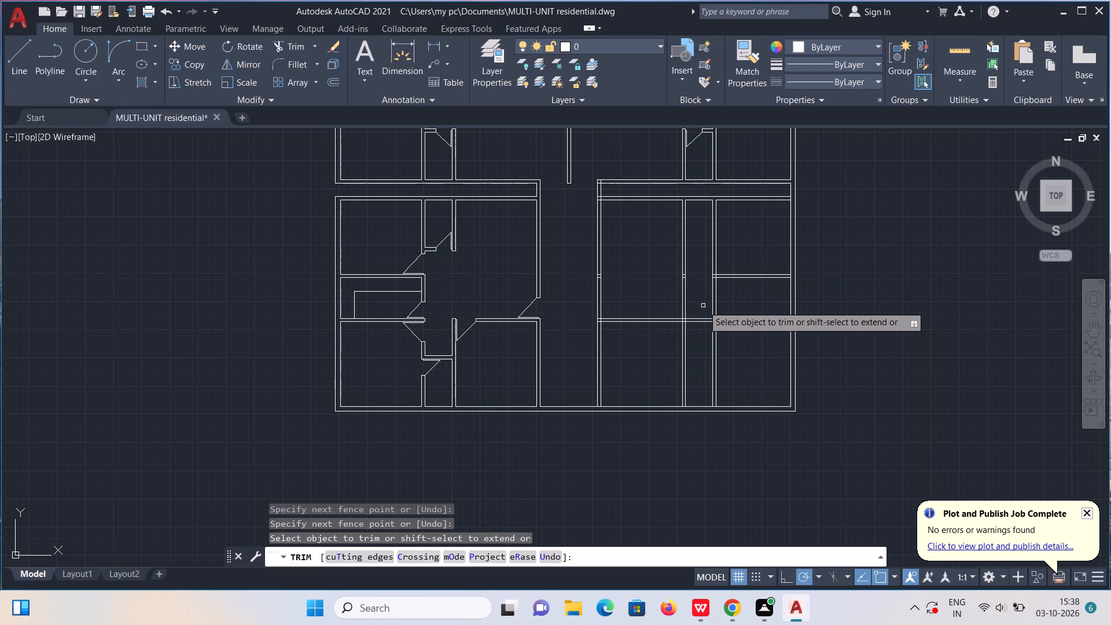
# Trim the leftover stubs inside both vertical partitions and open the second partition's junction with the remaining horizontal wall.
pyautogui.scroll(4, 713, 284)
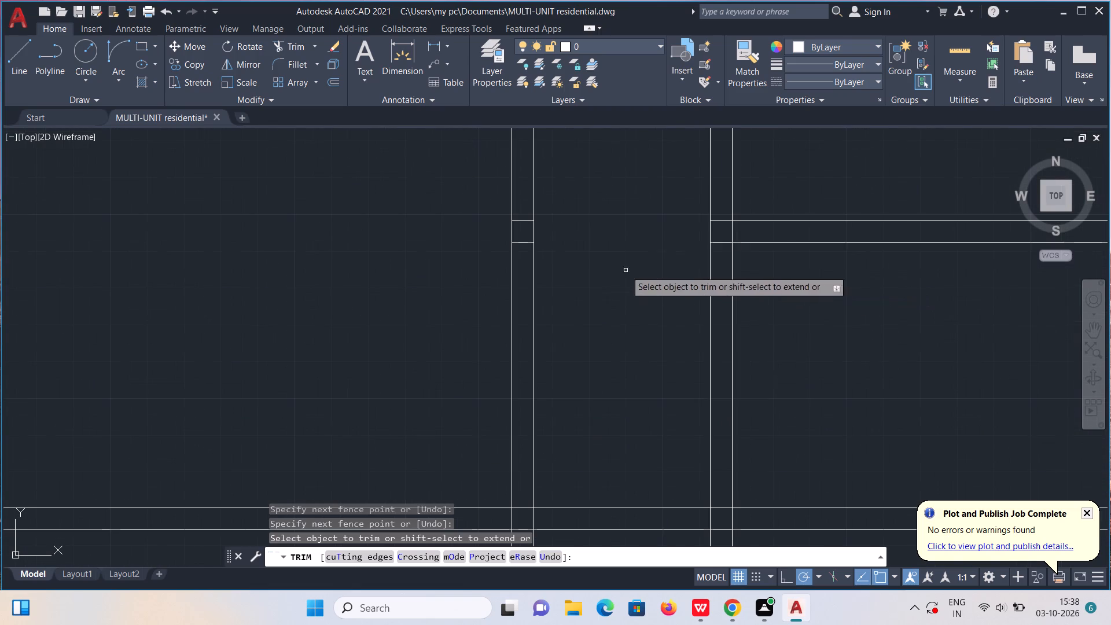
pyautogui.moveTo(523, 211); pyautogui.dragTo(525, 255)
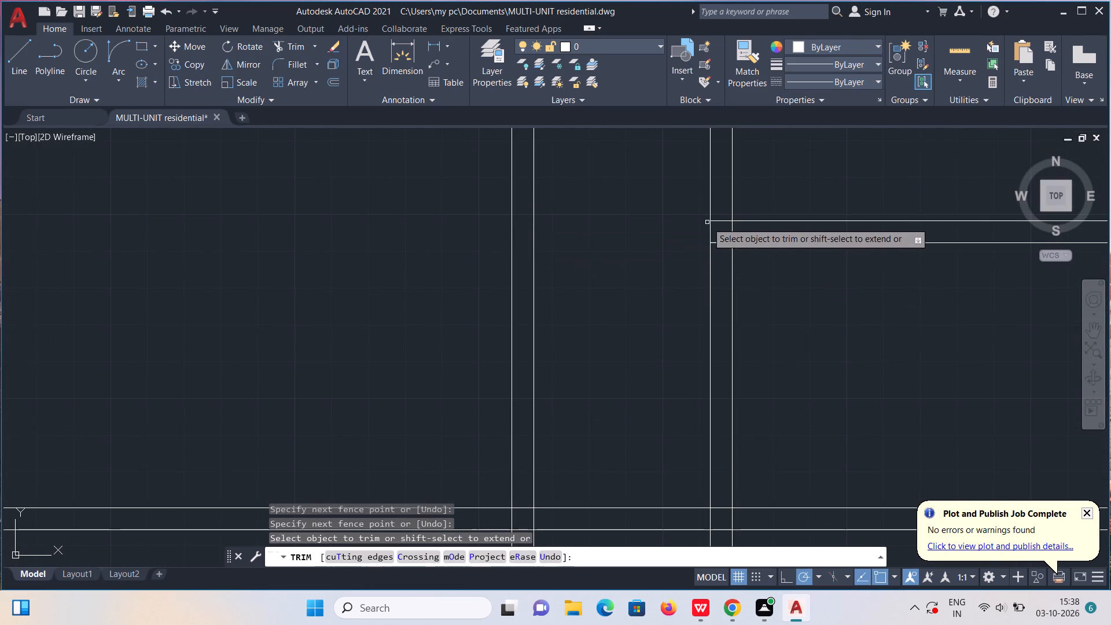
pyautogui.moveTo(723, 214); pyautogui.dragTo(725, 253)
pyautogui.moveTo(726, 236); pyautogui.dragTo(743, 236)
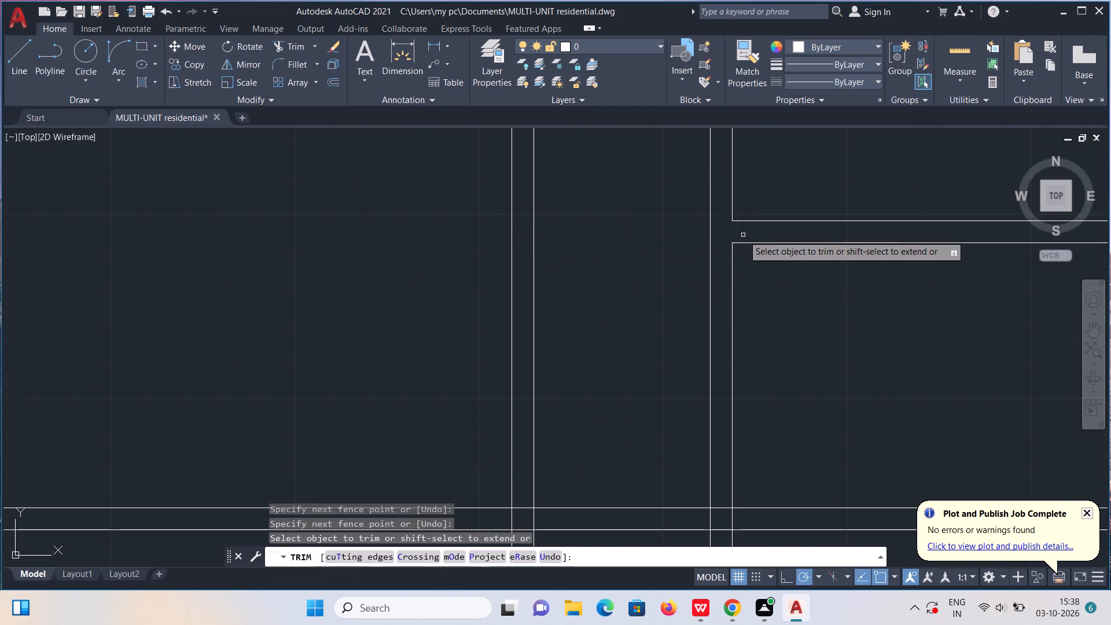
# Trim the right exterior wall's inner line where the lower-right unit's upper wall and upper horizontal partition meet it.
pyautogui.scroll(-4, 737, 229)
pyautogui.scroll(1, 801, 161)
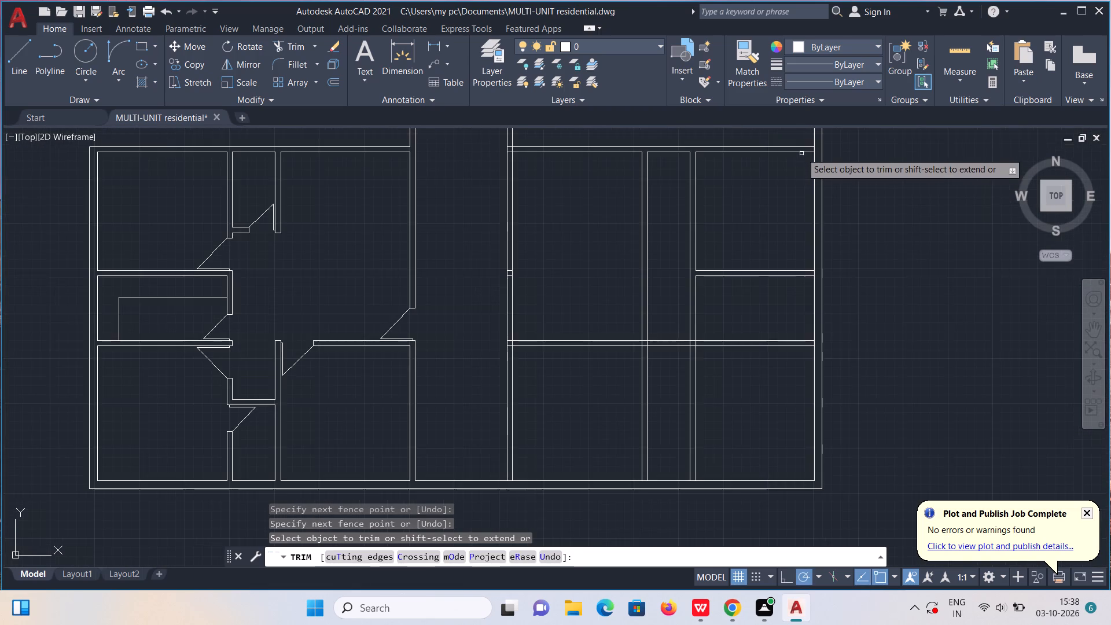
pyautogui.moveTo(800, 177); pyautogui.dragTo(729, 272, button='middle')
pyautogui.scroll(2, 739, 242)
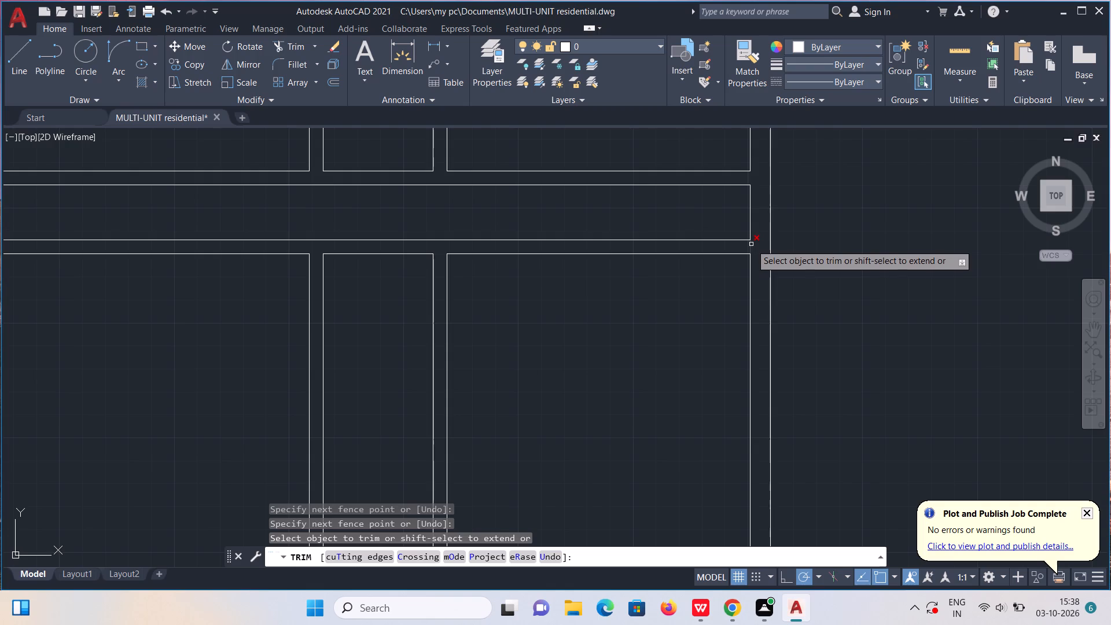
pyautogui.click(751, 245)
pyautogui.scroll(-4, 724, 284)
pyautogui.scroll(5, 717, 335)
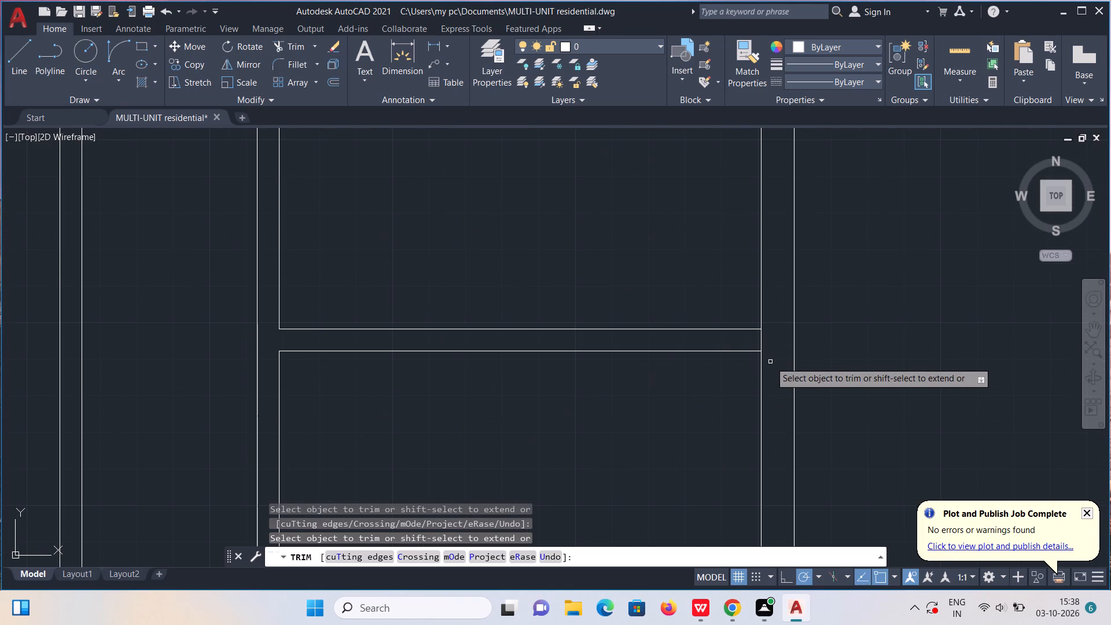
pyautogui.click(760, 341)
pyautogui.scroll(-4, 760, 341)
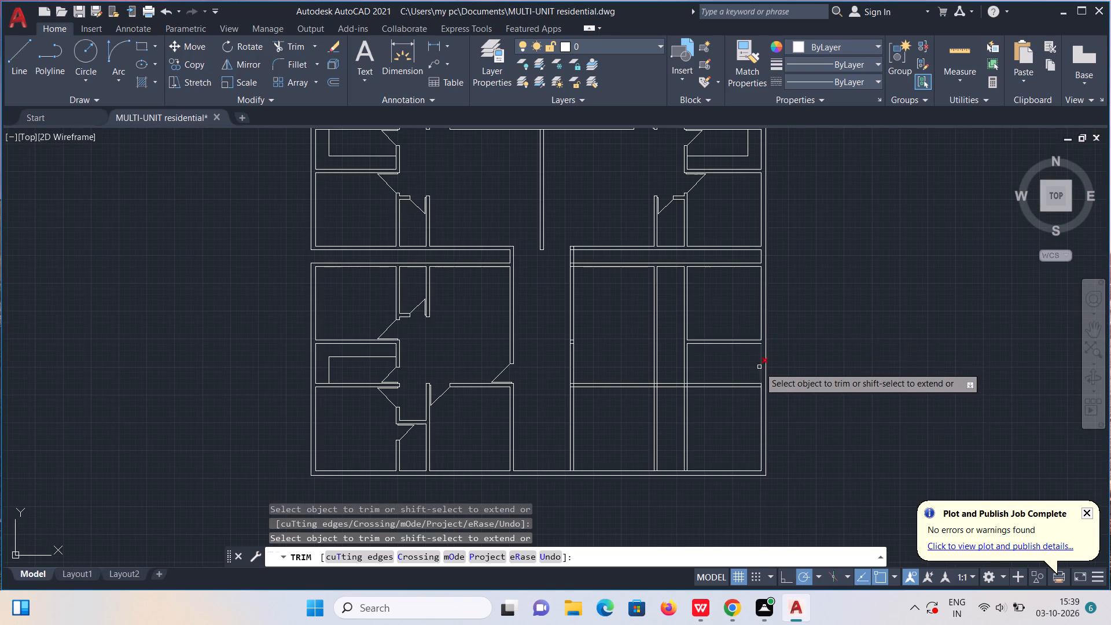
# Trim the lower-right unit's exterior inner line at the lower horizontal partition's right end and at the feet of its three vertical walls.
pyautogui.scroll(4, 764, 424)
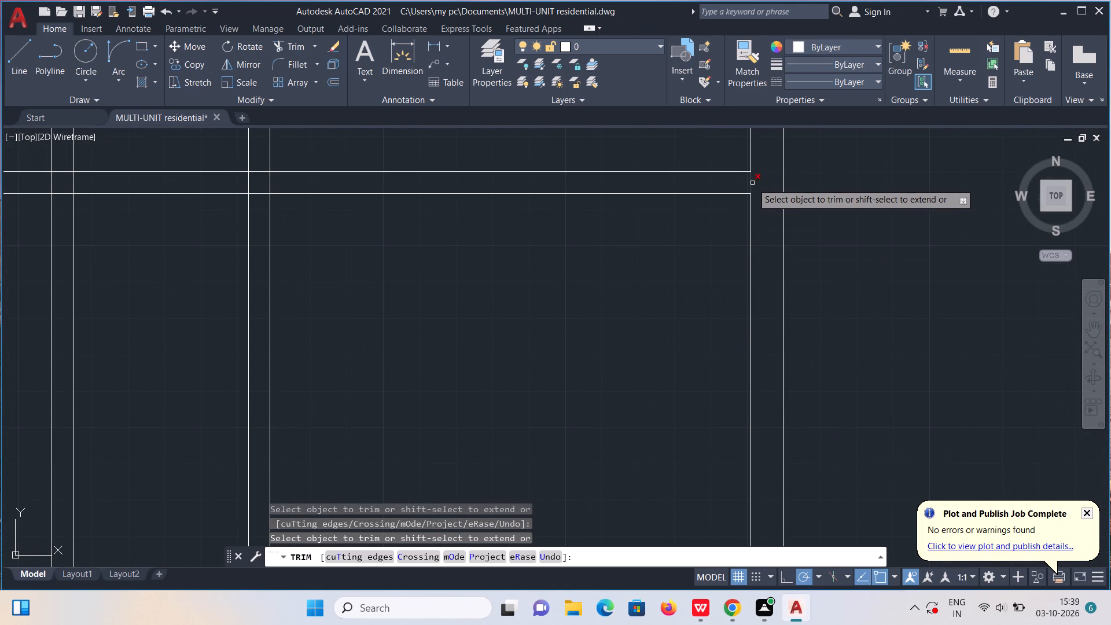
pyautogui.click(752, 183)
pyautogui.scroll(-6, 752, 183)
pyautogui.scroll(4, 701, 231)
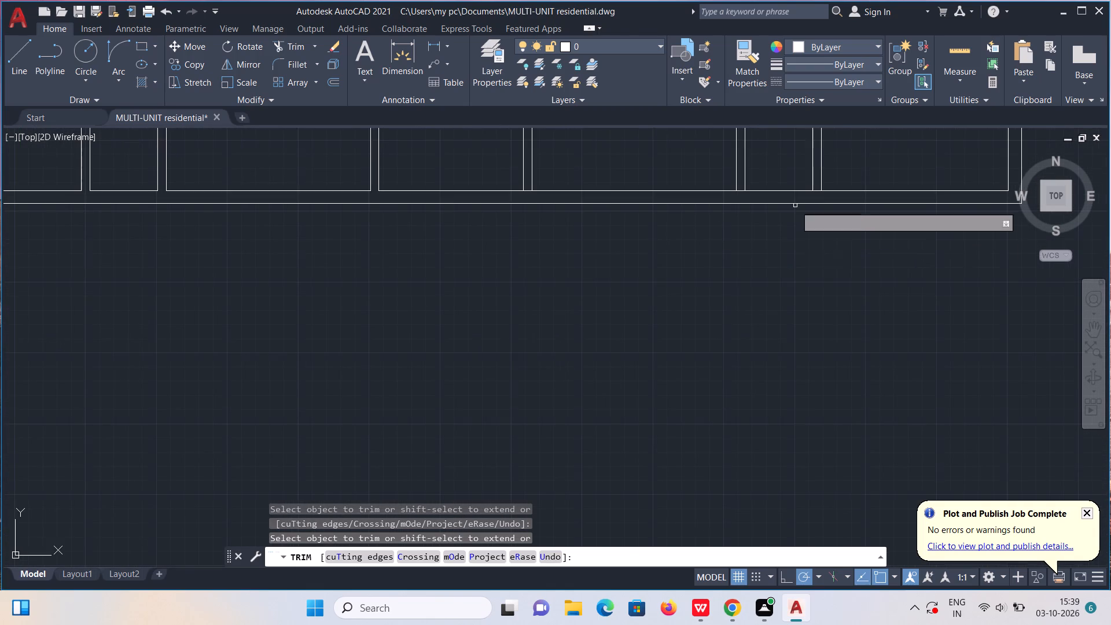
pyautogui.moveTo(800, 262); pyautogui.dragTo(786, 416, button='middle')
pyautogui.scroll(2, 792, 347)
pyautogui.click(819, 342)
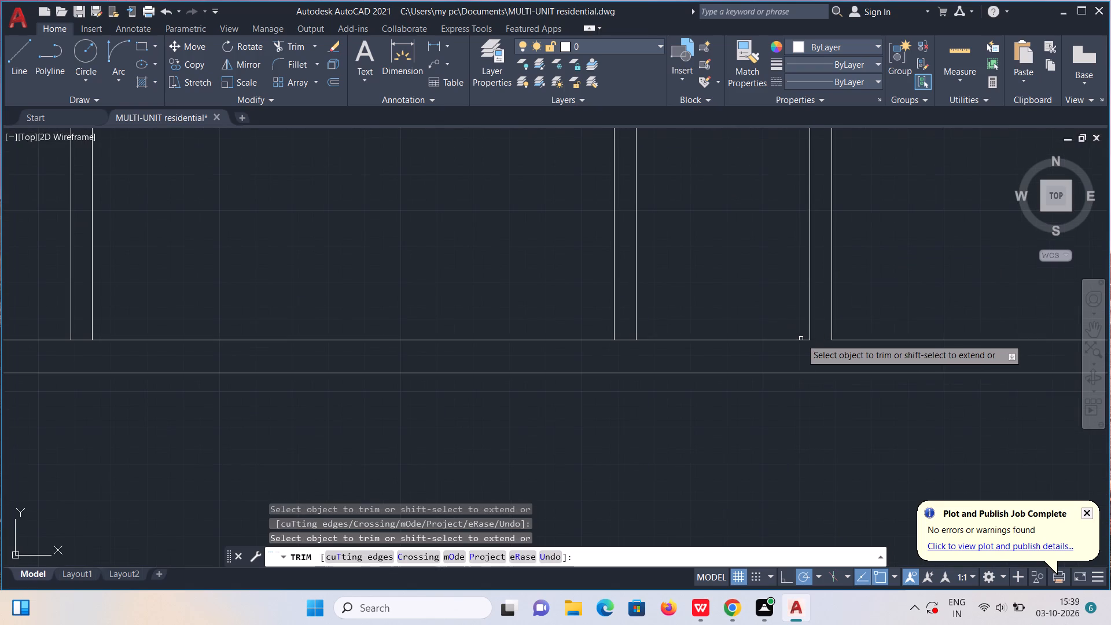
pyautogui.click(628, 339)
pyautogui.scroll(-4, 628, 338)
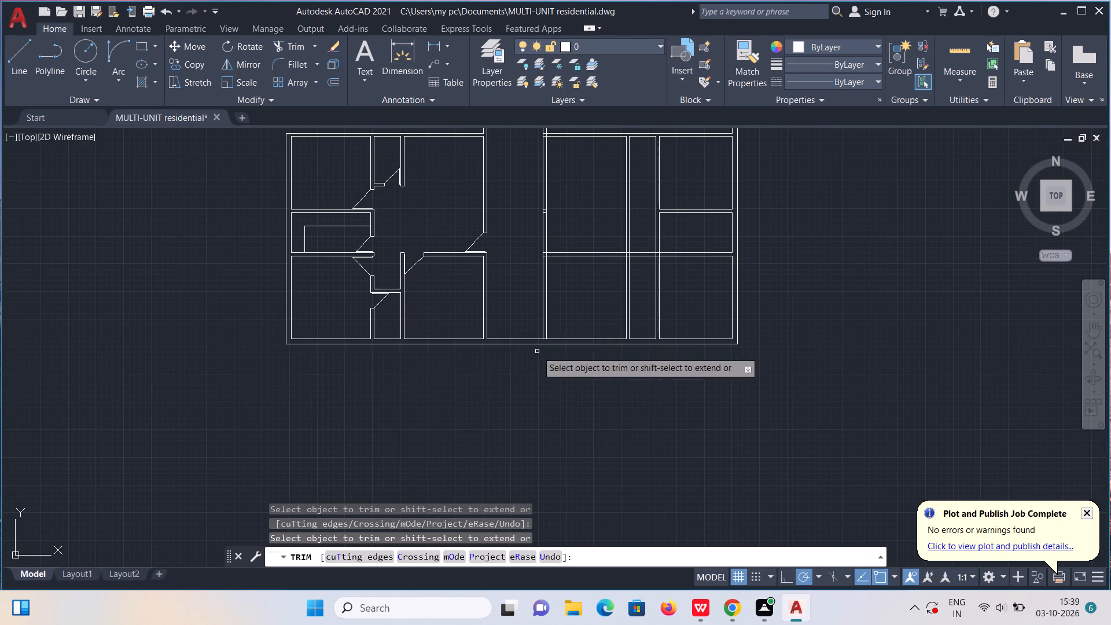
pyautogui.scroll(4, 551, 336)
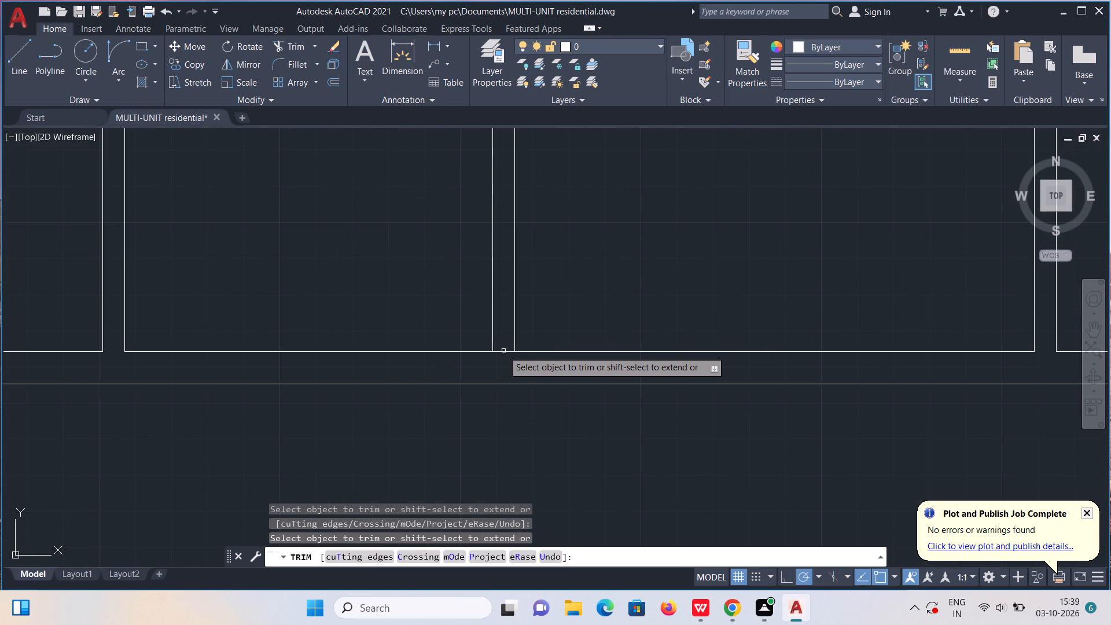
pyautogui.click(503, 352)
# Trim the leftover partition stubs inside the lower-right unit's left wall at the lower and upper horizontal partition levels.
pyautogui.scroll(1, 427, 240)
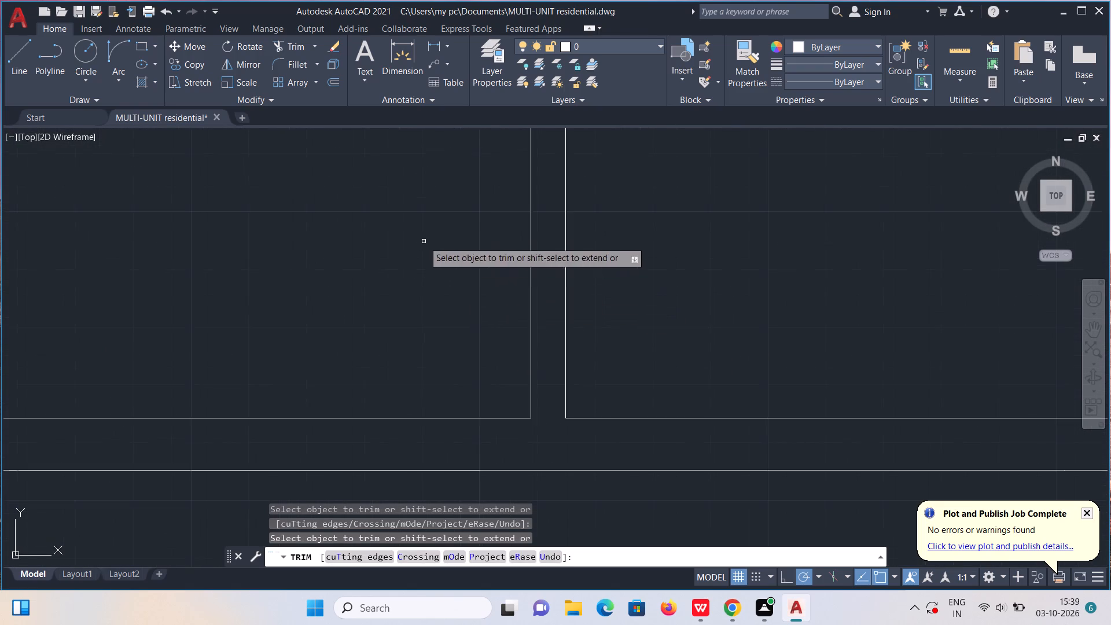
pyautogui.moveTo(423, 290); pyautogui.dragTo(410, 418, button='middle')
pyautogui.scroll(1, 410, 418)
pyautogui.scroll(-3, 411, 414)
pyautogui.moveTo(415, 328); pyautogui.dragTo(423, 589, button='middle')
pyautogui.scroll(2, 463, 382)
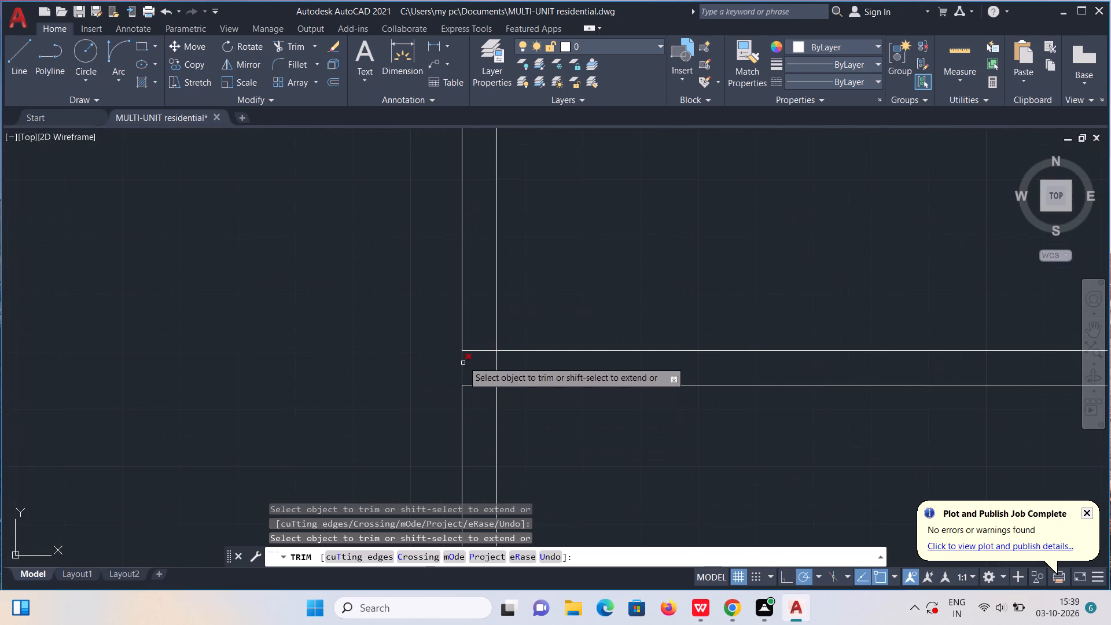
pyautogui.moveTo(470, 336); pyautogui.dragTo(468, 412)
pyautogui.scroll(-4, 468, 400)
pyautogui.moveTo(439, 324); pyautogui.dragTo(440, 467, button='middle')
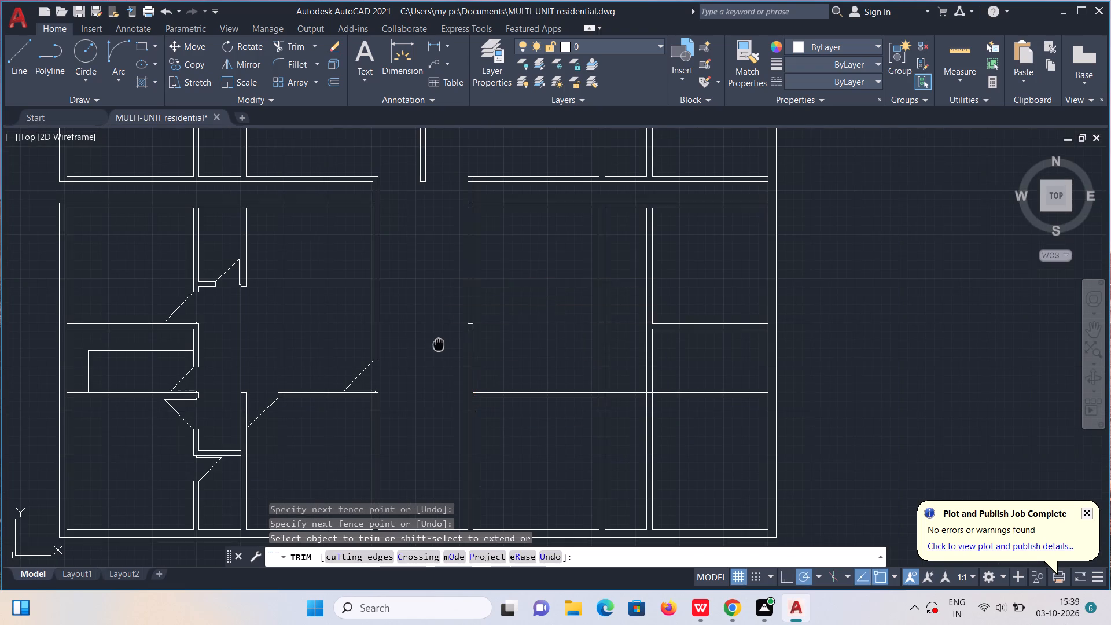
pyautogui.scroll(3, 468, 482)
pyautogui.moveTo(477, 411); pyautogui.dragTo(485, 466)
pyautogui.scroll(-2, 483, 455)
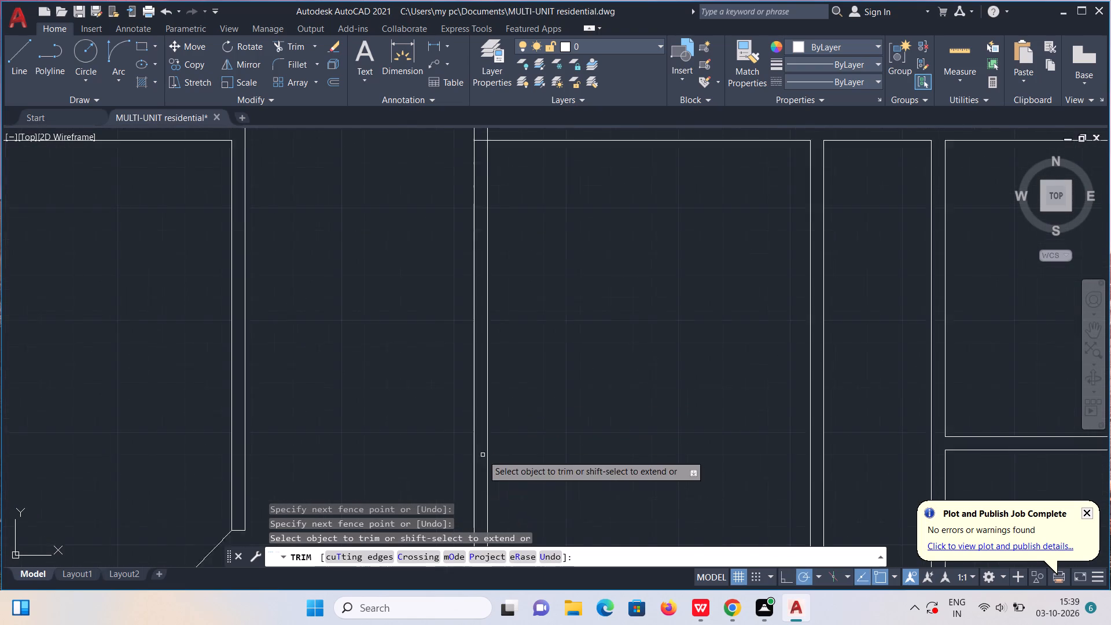
# Trim the overlapping lines at the passage's left end where its two horizontal walls meet the lower-right unit's left wall.
pyautogui.scroll(-2, 483, 455)
pyautogui.scroll(5, 469, 369)
pyautogui.moveTo(618, 322); pyautogui.dragTo(584, 344)
pyautogui.moveTo(599, 466); pyautogui.dragTo(595, 516)
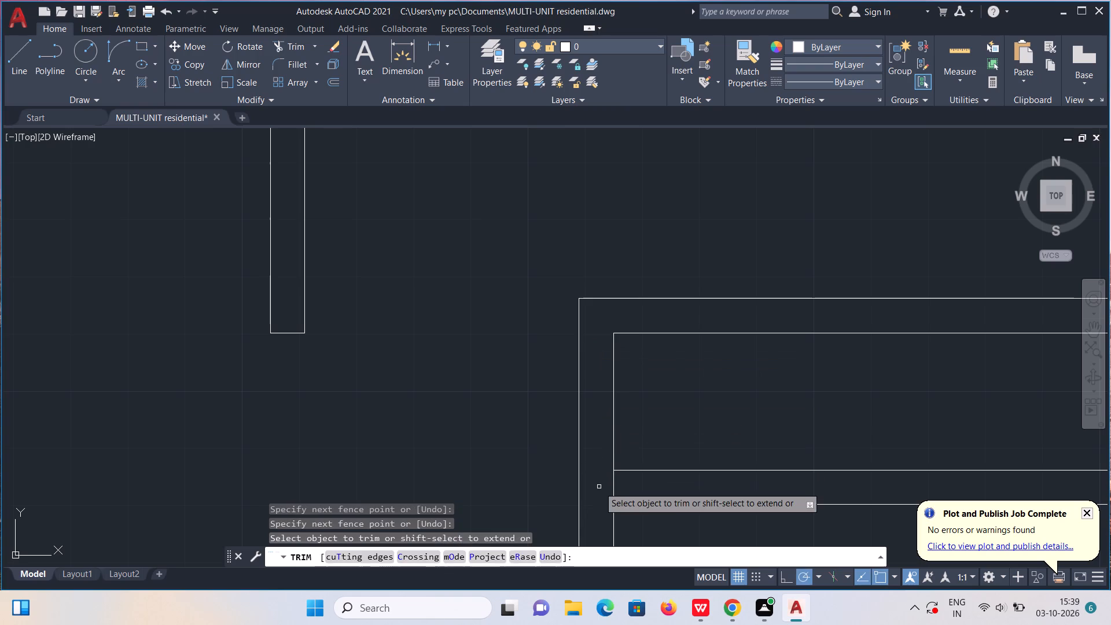
pyautogui.moveTo(602, 485); pyautogui.dragTo(617, 485)
# Trim the crossing lines where the lower horizontal partition intersects the lower-right unit's two vertical partitions to open both junctions.
pyautogui.scroll(-3, 617, 483)
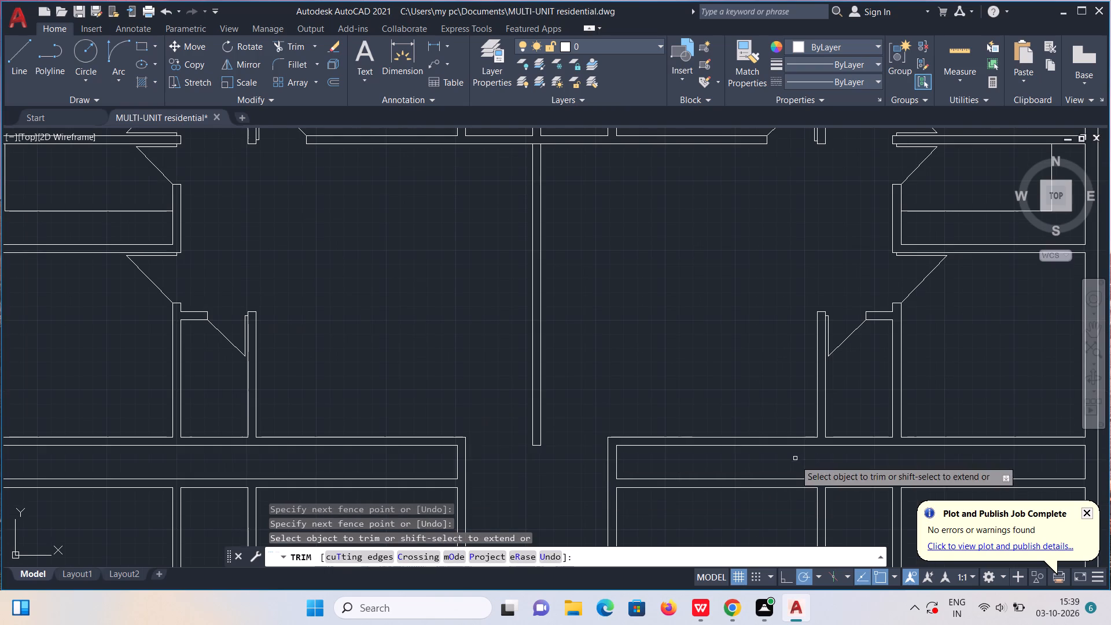
pyautogui.moveTo(754, 478); pyautogui.dragTo(456, 380, button='middle')
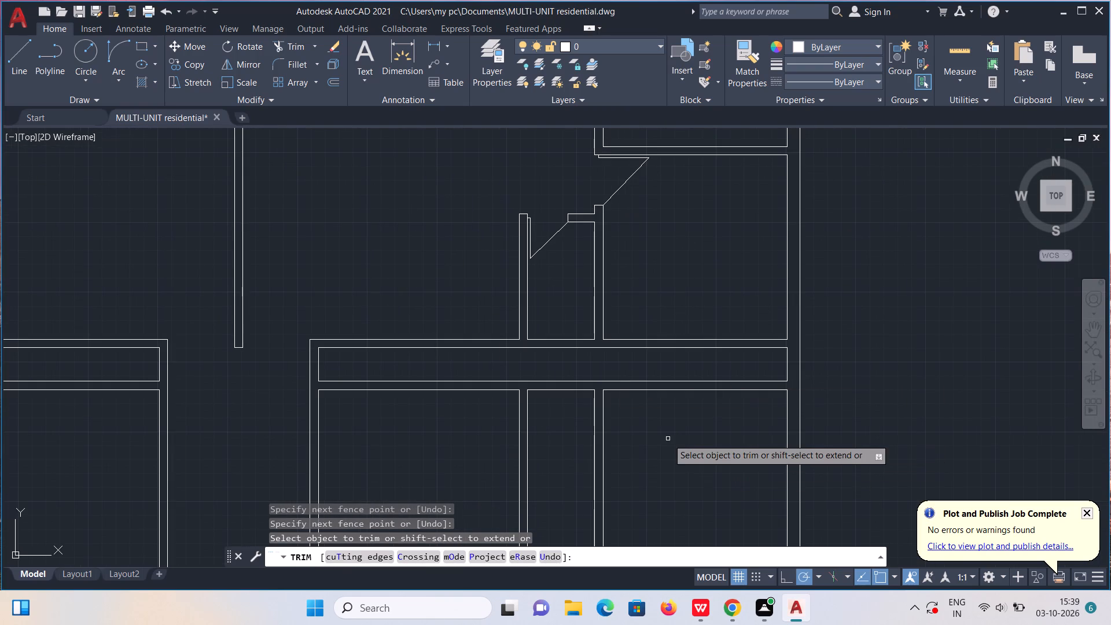
pyautogui.moveTo(664, 436); pyautogui.dragTo(675, 312, button='middle')
pyautogui.scroll(-2, 672, 347)
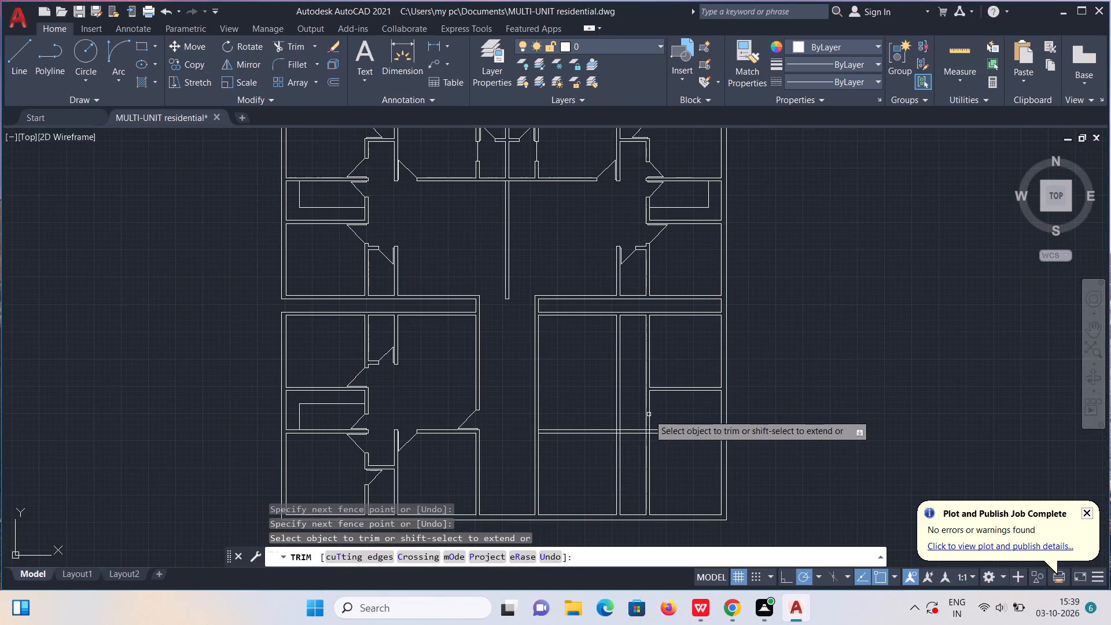
pyautogui.scroll(4, 630, 443)
pyautogui.moveTo(591, 395); pyautogui.dragTo(591, 422)
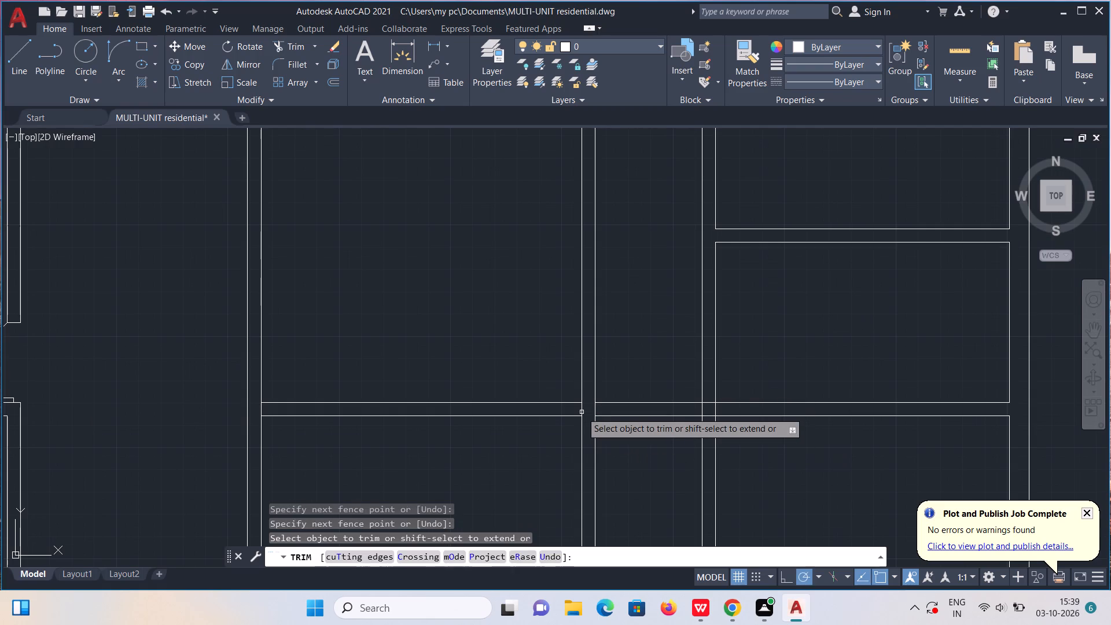
pyautogui.moveTo(573, 411); pyautogui.dragTo(606, 411)
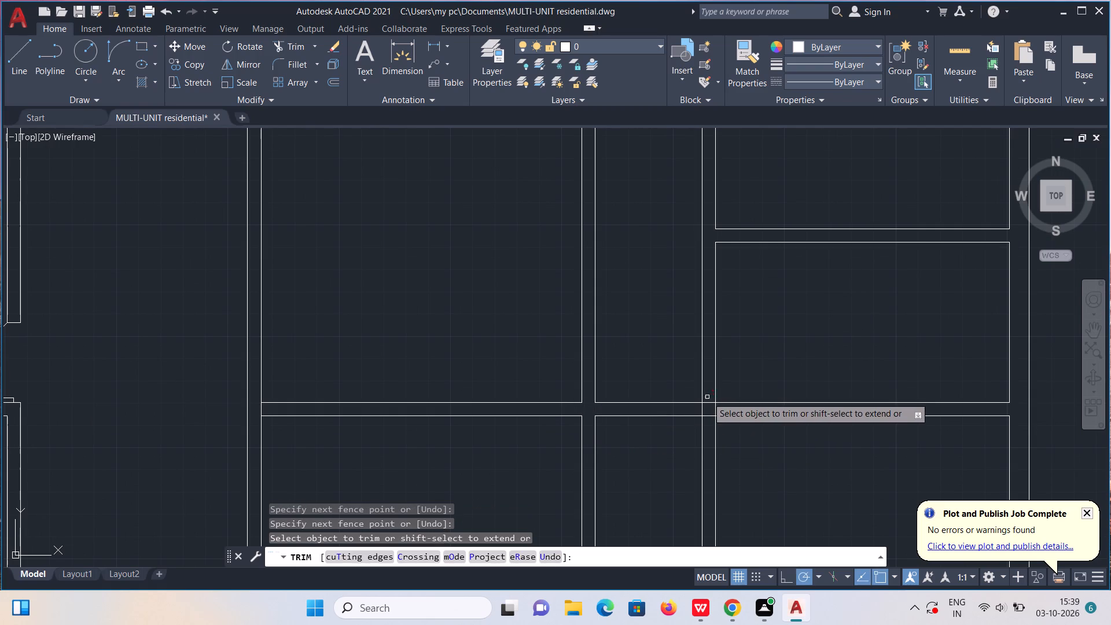
pyautogui.moveTo(707, 397); pyautogui.dragTo(709, 424)
pyautogui.moveTo(693, 409); pyautogui.dragTo(720, 411)
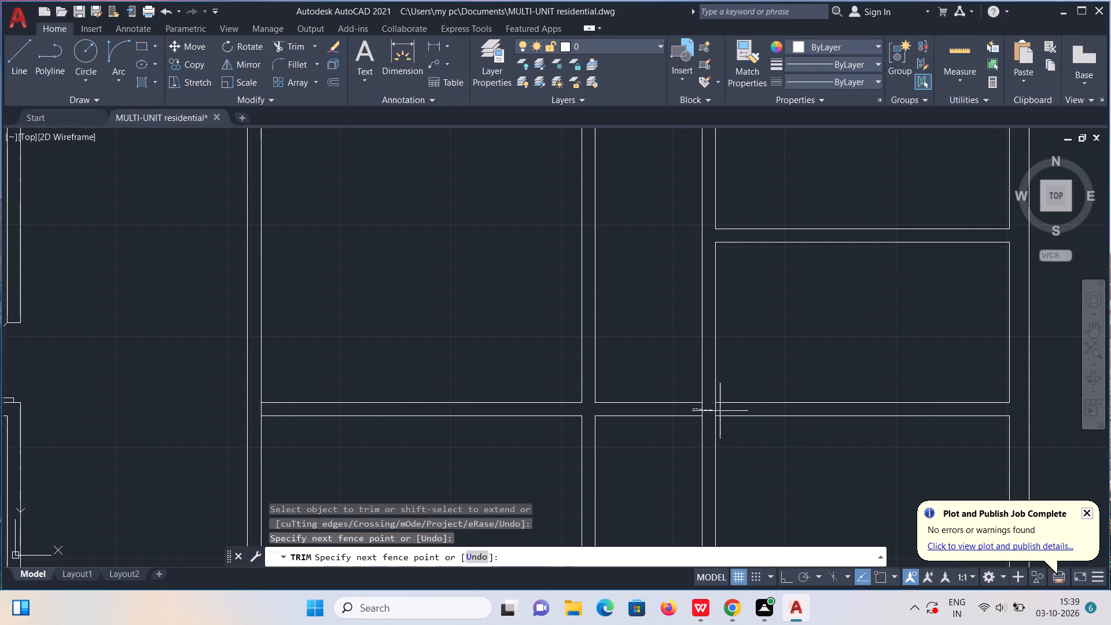
pyautogui.moveTo(720, 411); pyautogui.dragTo(726, 411)
pyautogui.scroll(-2, 715, 413)
pyautogui.moveTo(736, 389); pyautogui.dragTo(672, 481, button='middle')
pyautogui.scroll(1, 718, 361)
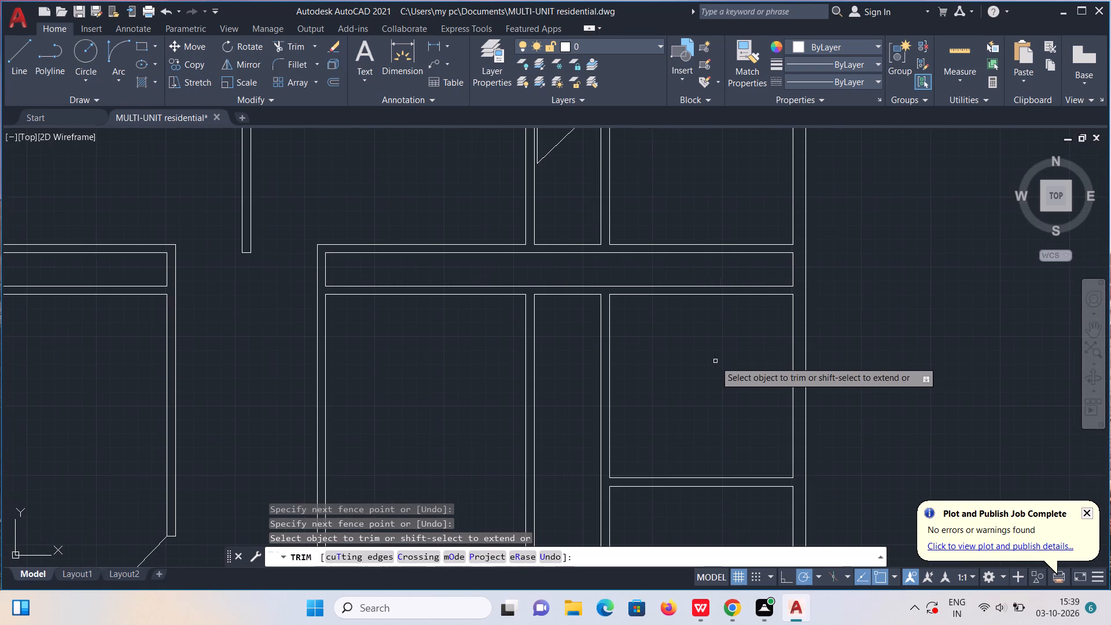
pyautogui.press('Escape')
# Draw two short lines across the right exterior wall, extending the passage's lower and upper inner edges to the outer line.
pyautogui.scroll(1, 720, 333)
pyautogui.press('l')
pyautogui.press('Return')
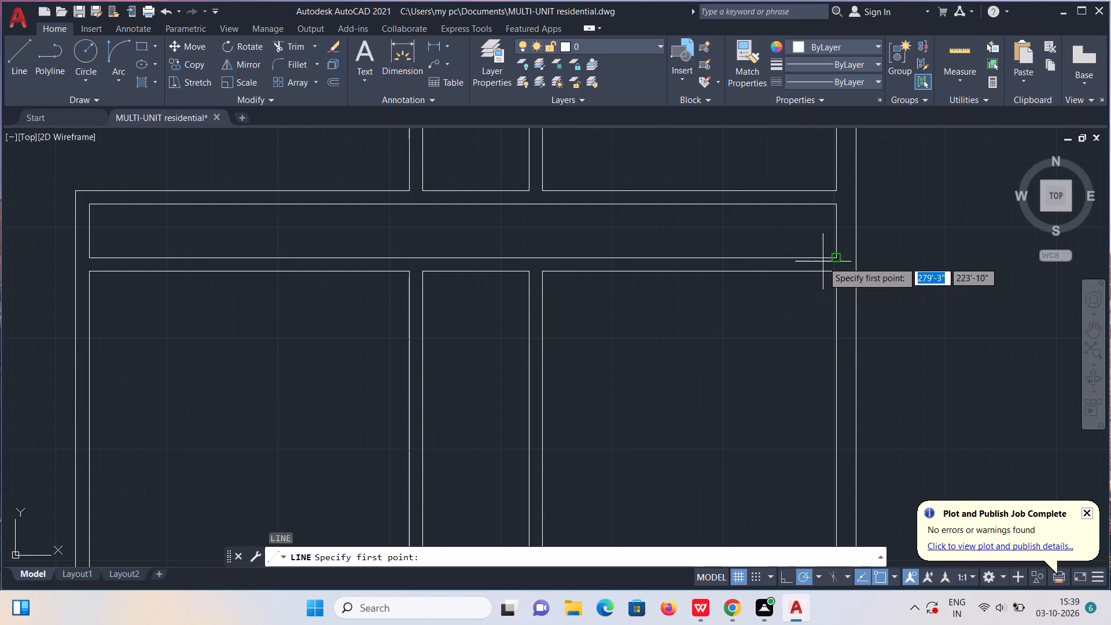
pyautogui.click(834, 259)
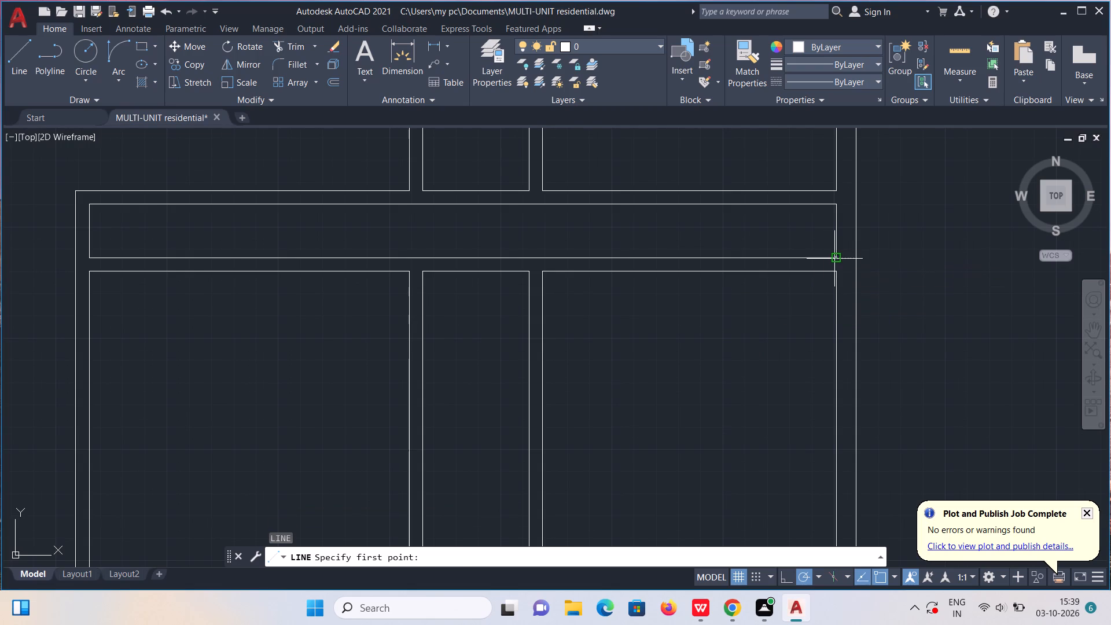
pyautogui.click(854, 259)
pyautogui.press('Escape')
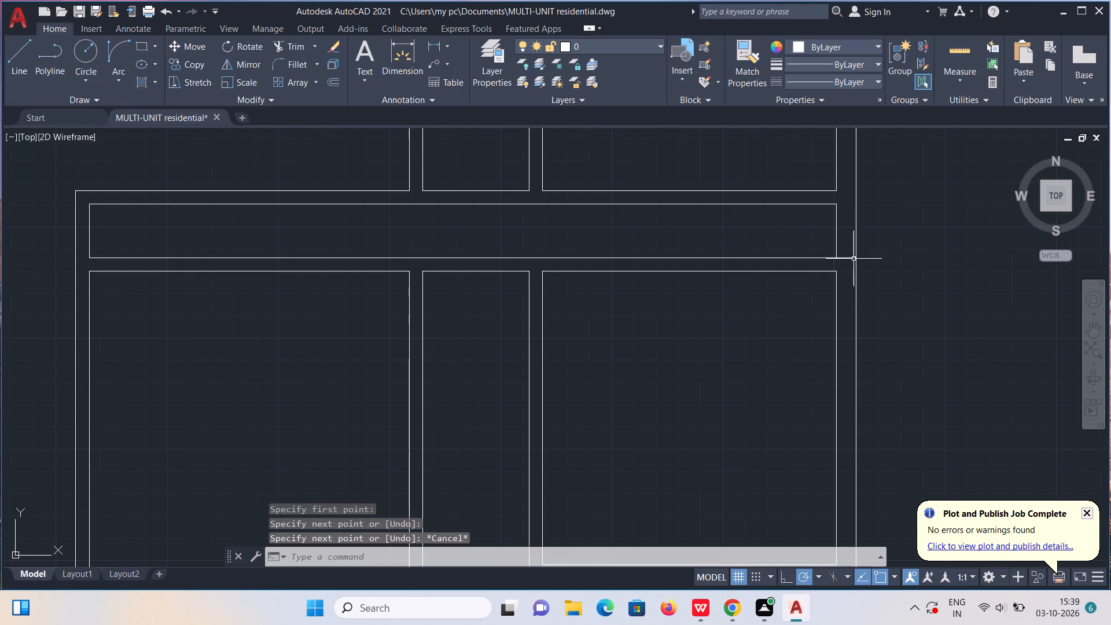
pyautogui.press('l')
pyautogui.press('Return')
pyautogui.scroll(2, 857, 190)
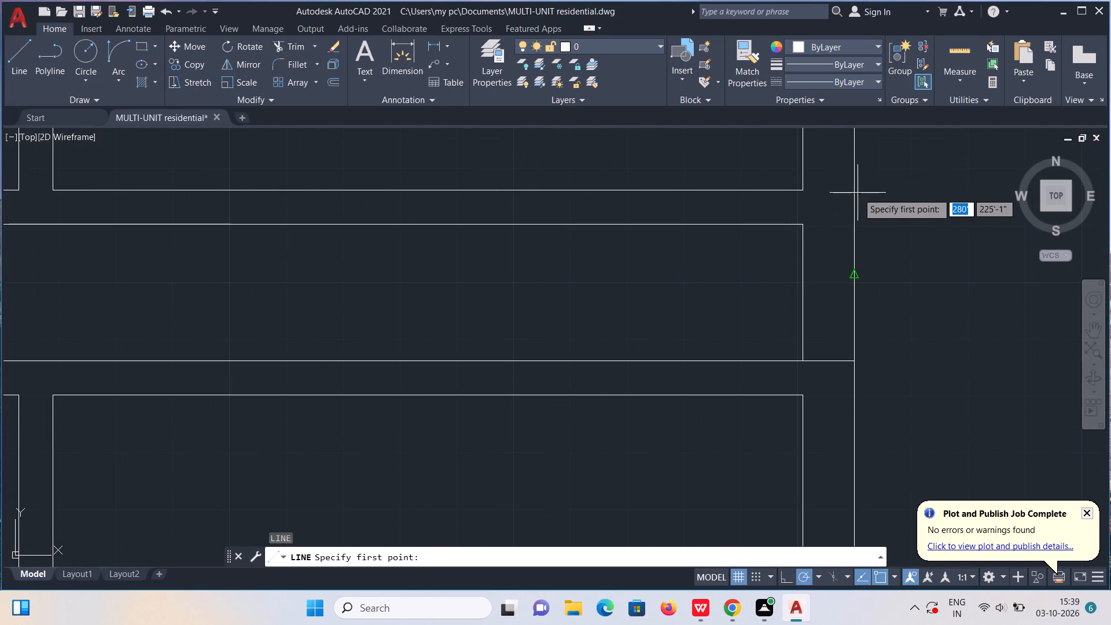
pyautogui.click(802, 226)
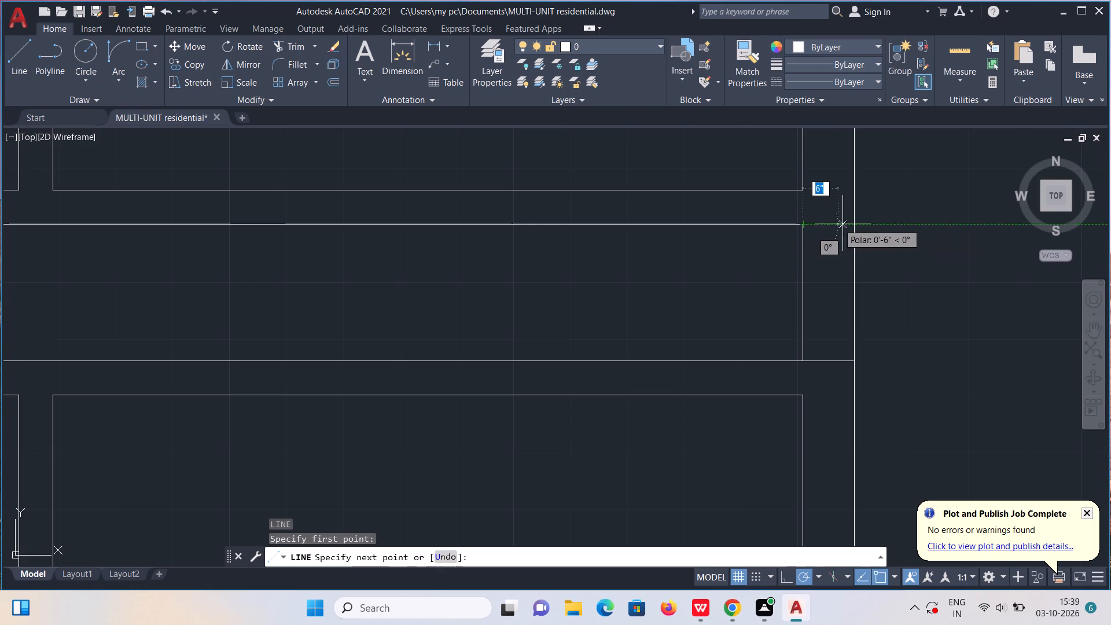
pyautogui.click(852, 223)
pyautogui.press('Escape')
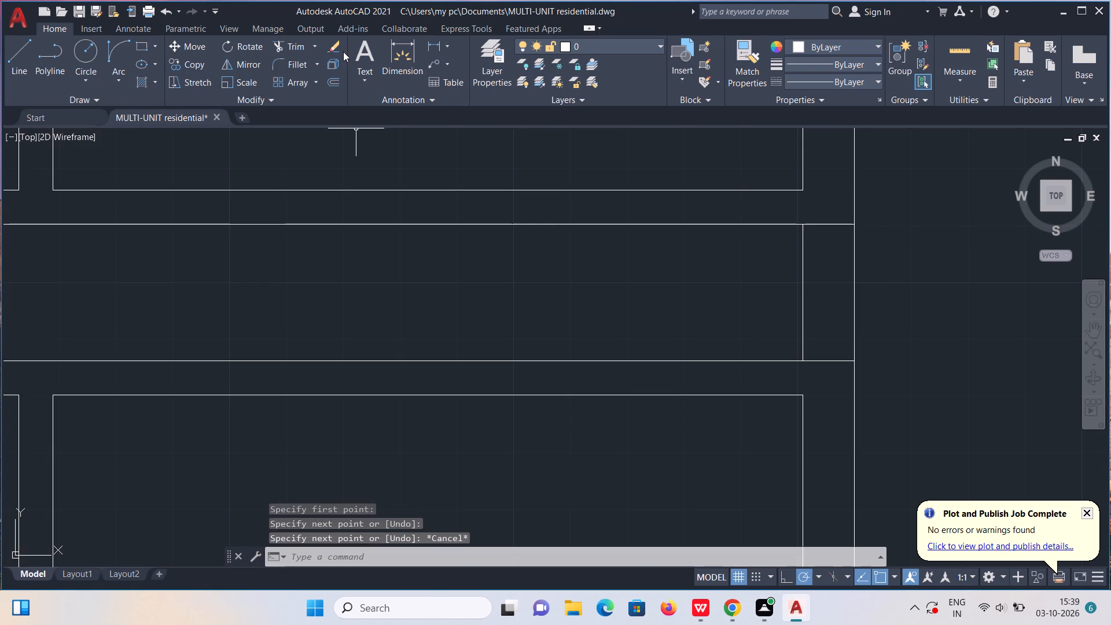
# Trim both right exterior wall lines between the two closing lines to open the passage to the outside.
pyautogui.click(297, 46)
pyautogui.moveTo(664, 266); pyautogui.dragTo(914, 267)
pyautogui.scroll(-3, 911, 266)
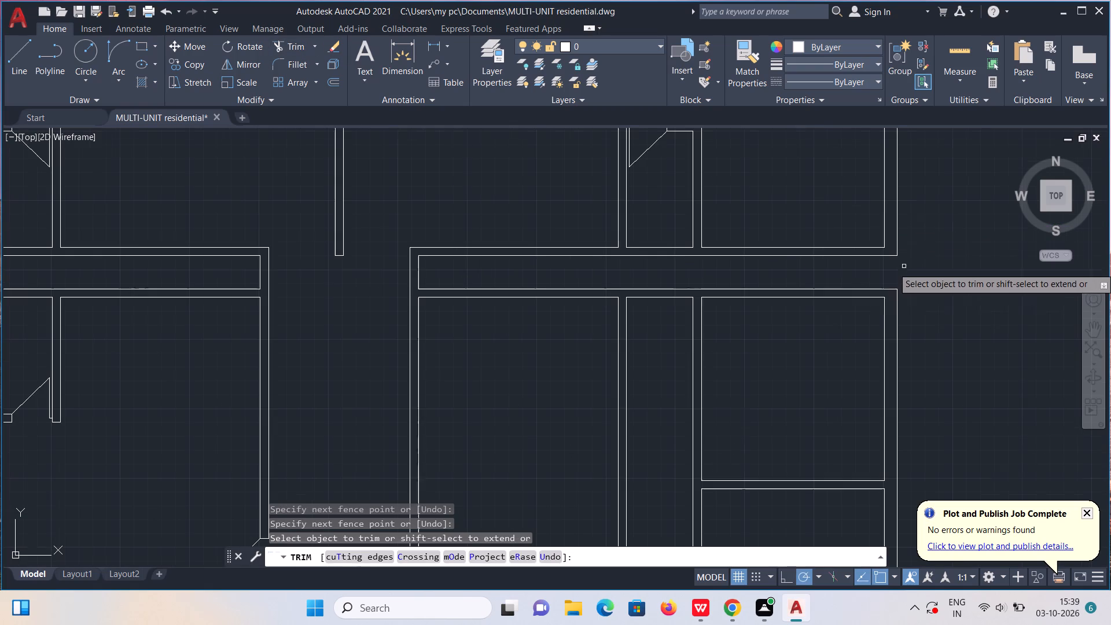
pyautogui.press('Escape')
# Offset the narrow bay's top wall line 7' down and offset the resulting line 6" further down to form a partition.
pyautogui.scroll(-3, 815, 284)
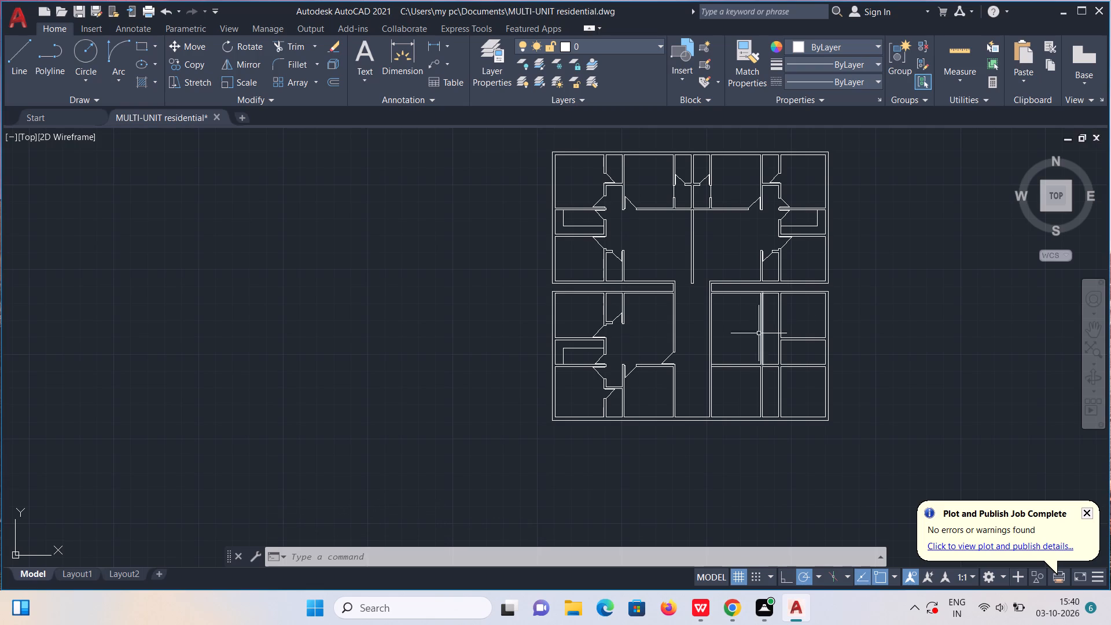
pyautogui.scroll(2, 759, 285)
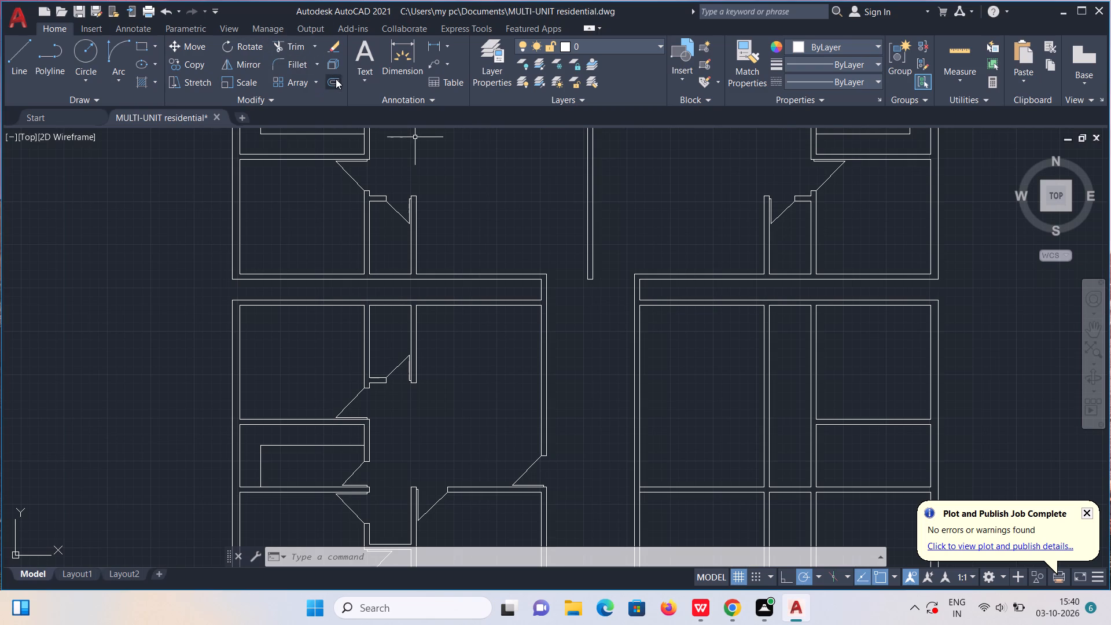
pyautogui.click(336, 79)
pyautogui.click(495, 559)
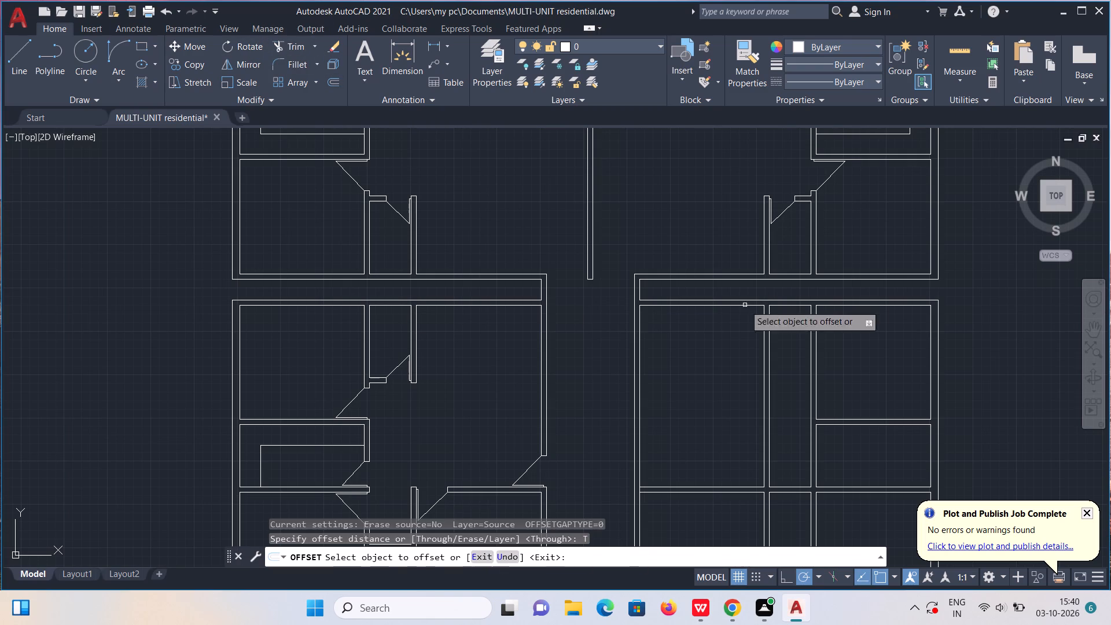
pyautogui.click(789, 307)
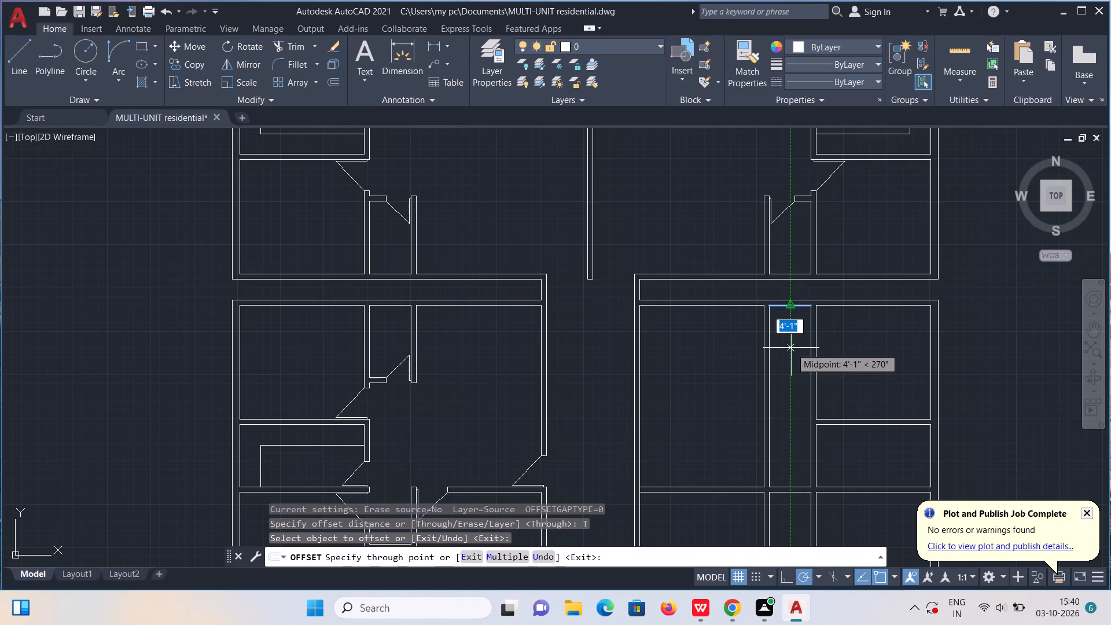
pyautogui.press('7')
pyautogui.press("'")
pyautogui.press('Return')
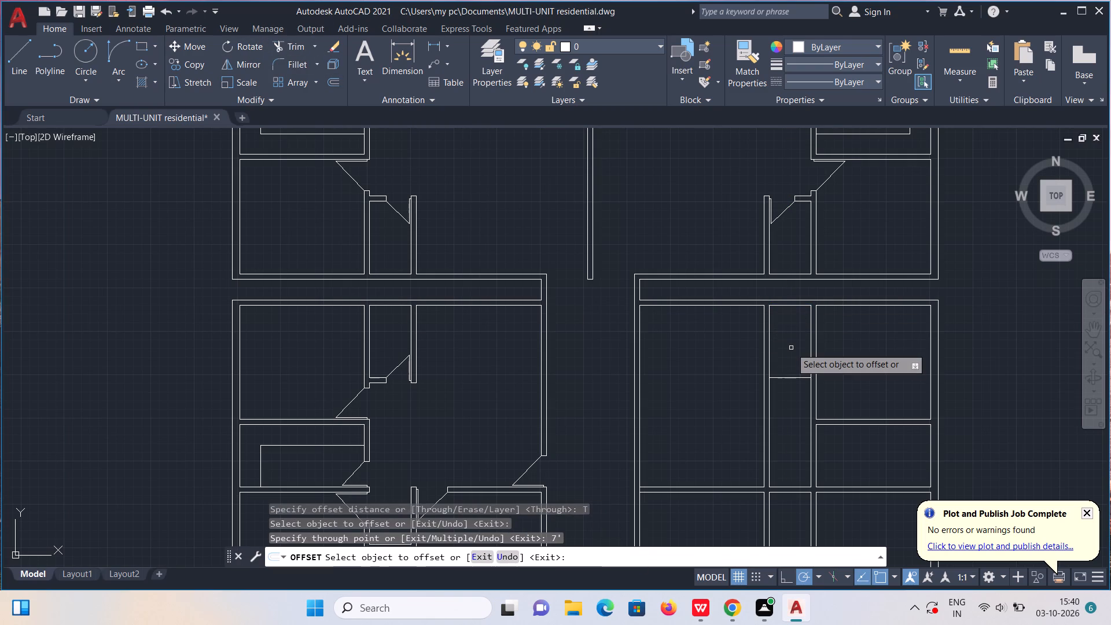
pyautogui.click(792, 376)
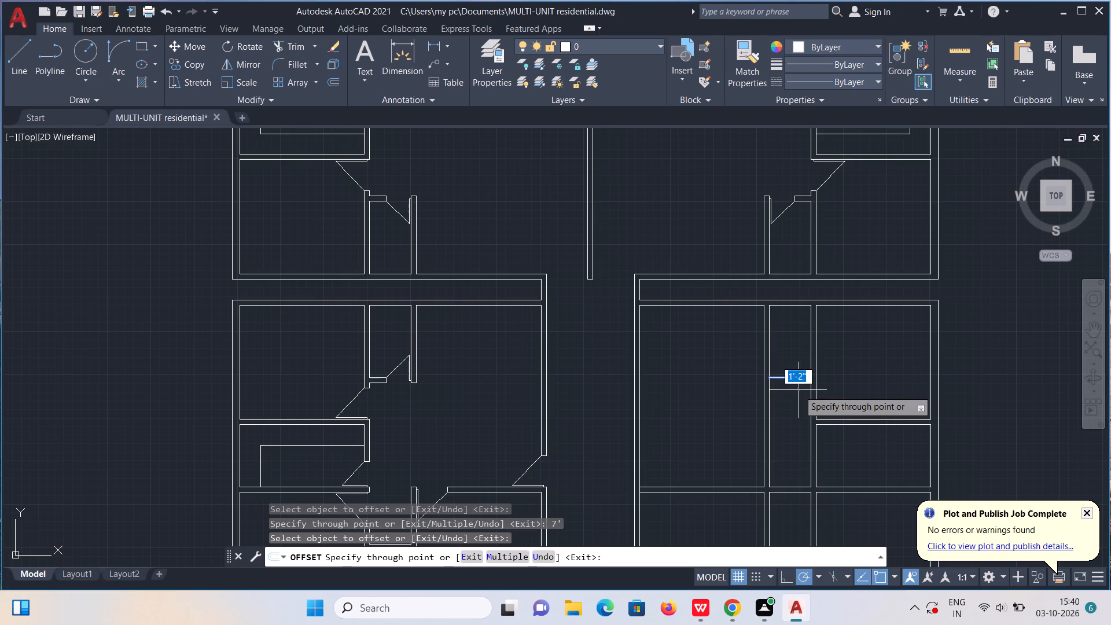
pyautogui.press('6')
pyautogui.hotkey('shift', '"')
pyautogui.press('Return')
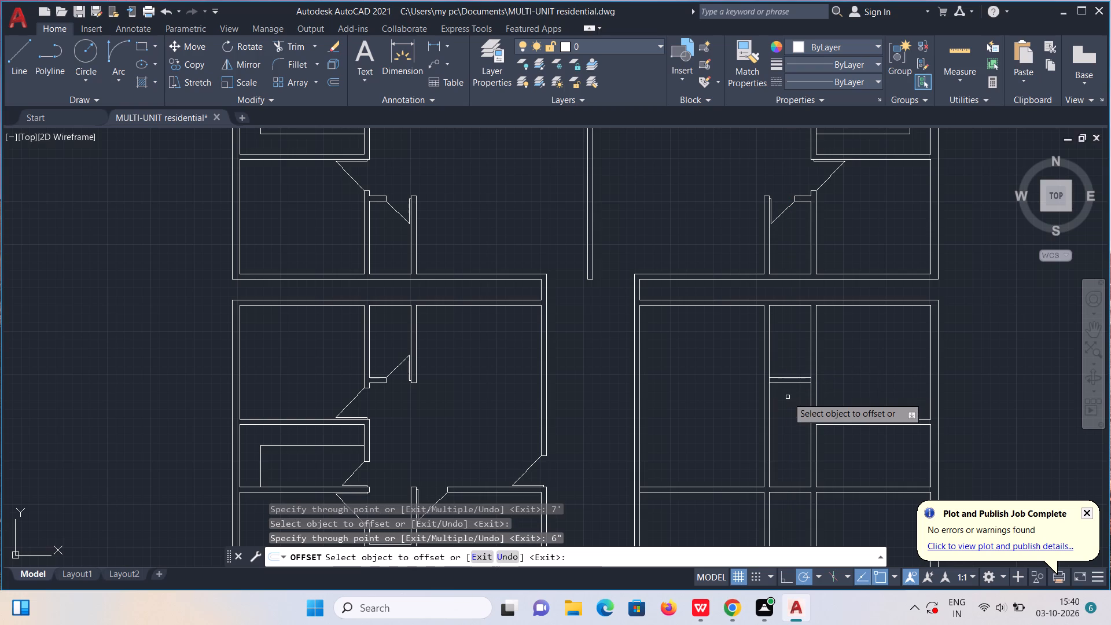
pyautogui.press('Escape')
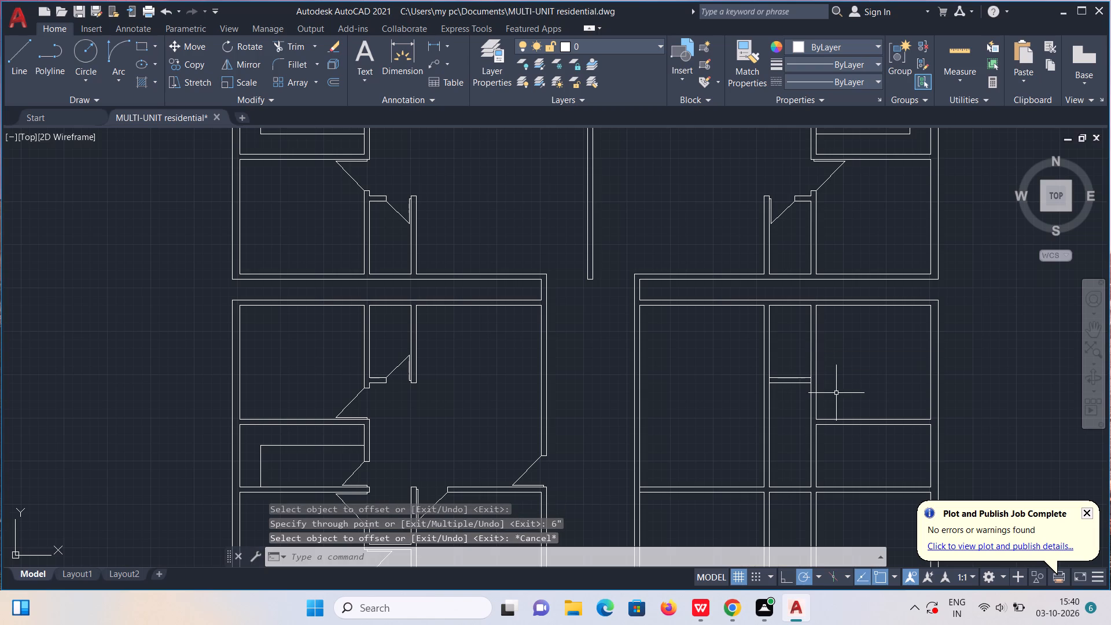
# Close the bay's right partition with a short line level with the right room's lower wall, and copy that line 3' up.
pyautogui.press('l')
pyautogui.press('Return')
pyautogui.scroll(2, 811, 395)
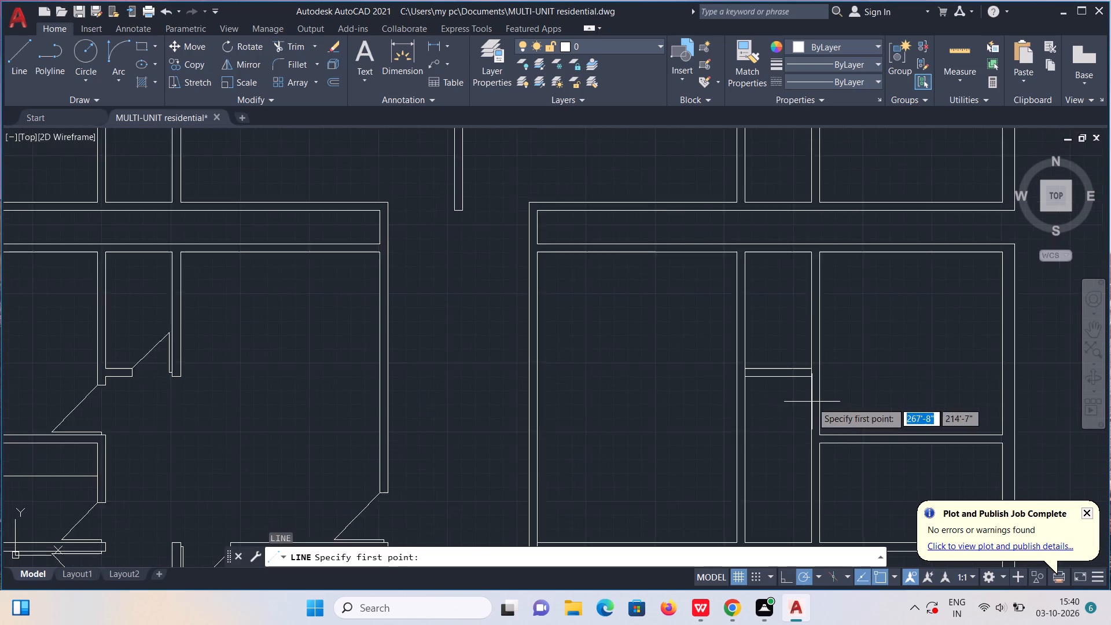
pyautogui.click(824, 451)
pyautogui.click(812, 455)
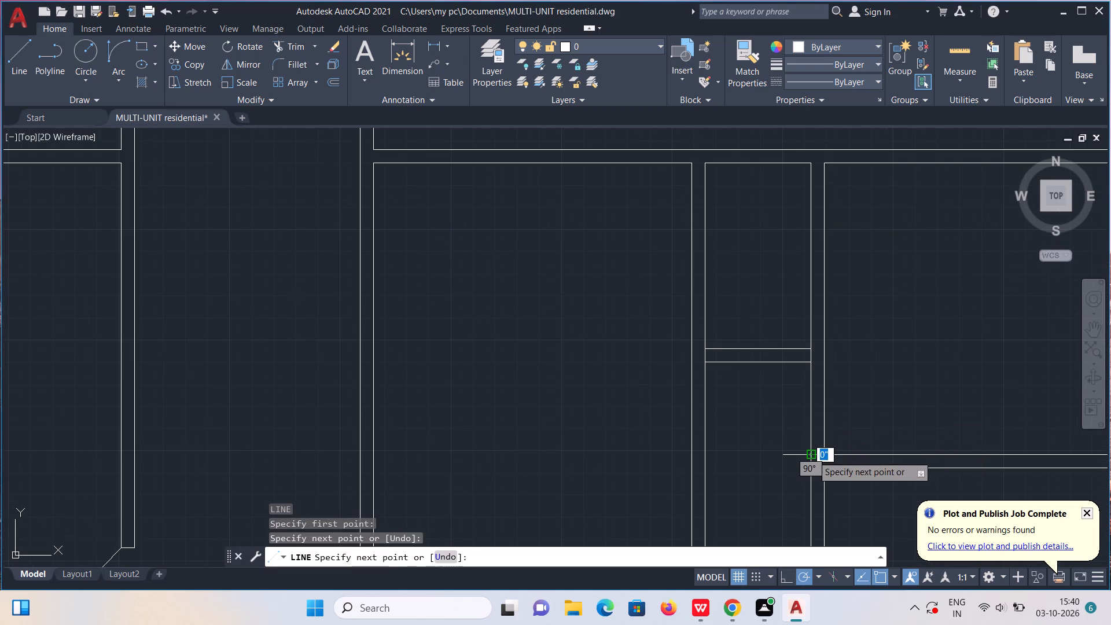
pyautogui.press('Escape')
pyautogui.click(818, 453)
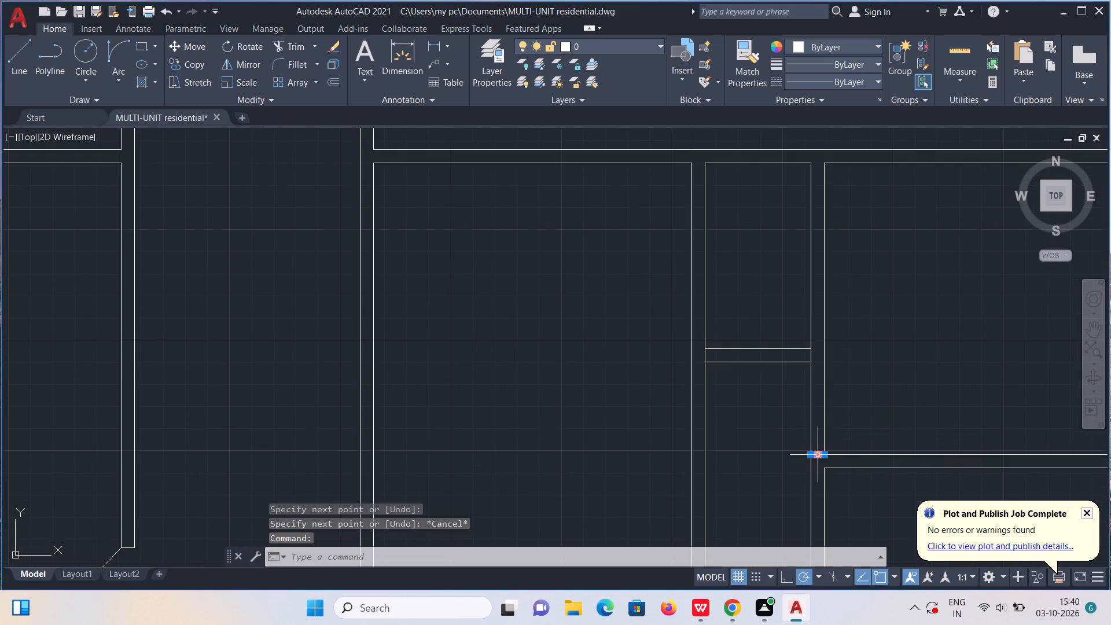
pyautogui.write('co')
pyautogui.press('Return')
pyautogui.click(818, 453)
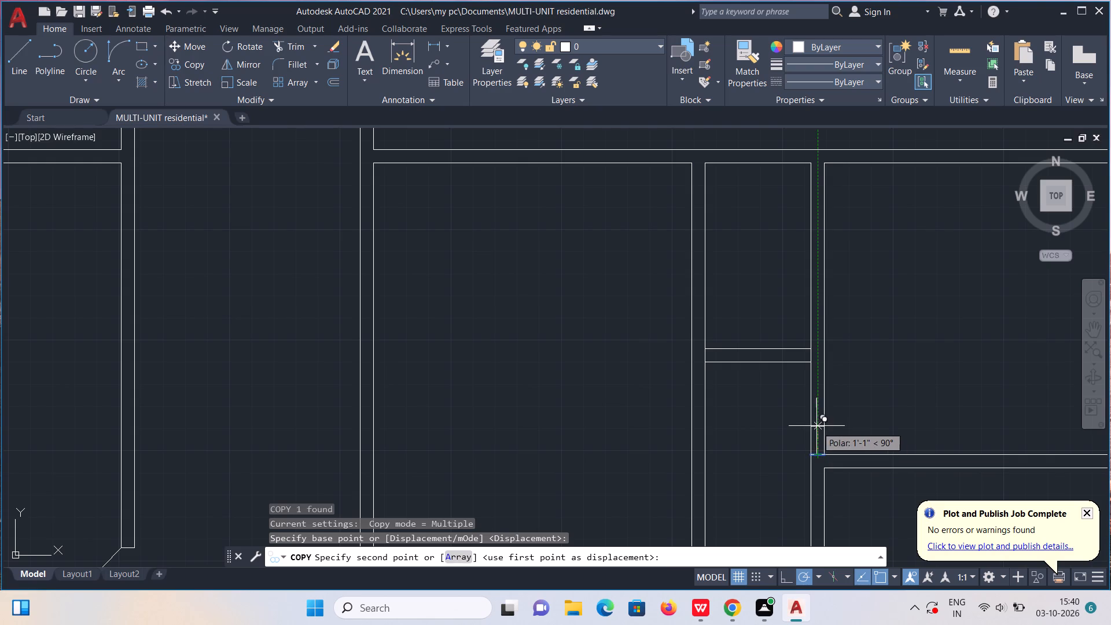
pyautogui.write("3'")
pyautogui.press('Return')
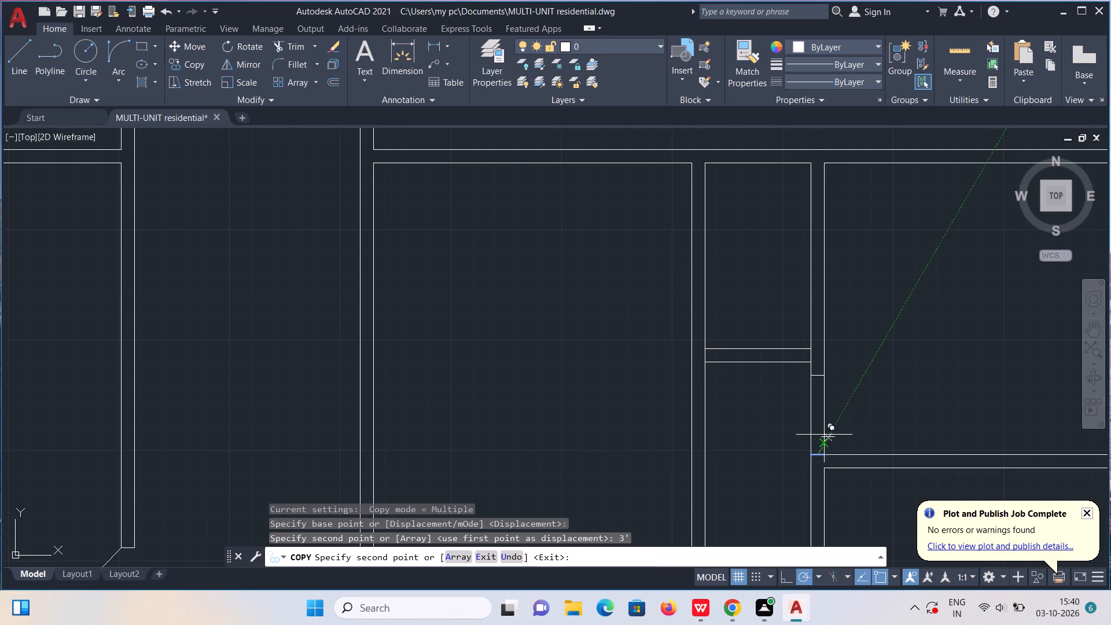
# Trim both partition lines between the two closing lines to open the 3' doorway into the right room.
pyautogui.click(297, 40)
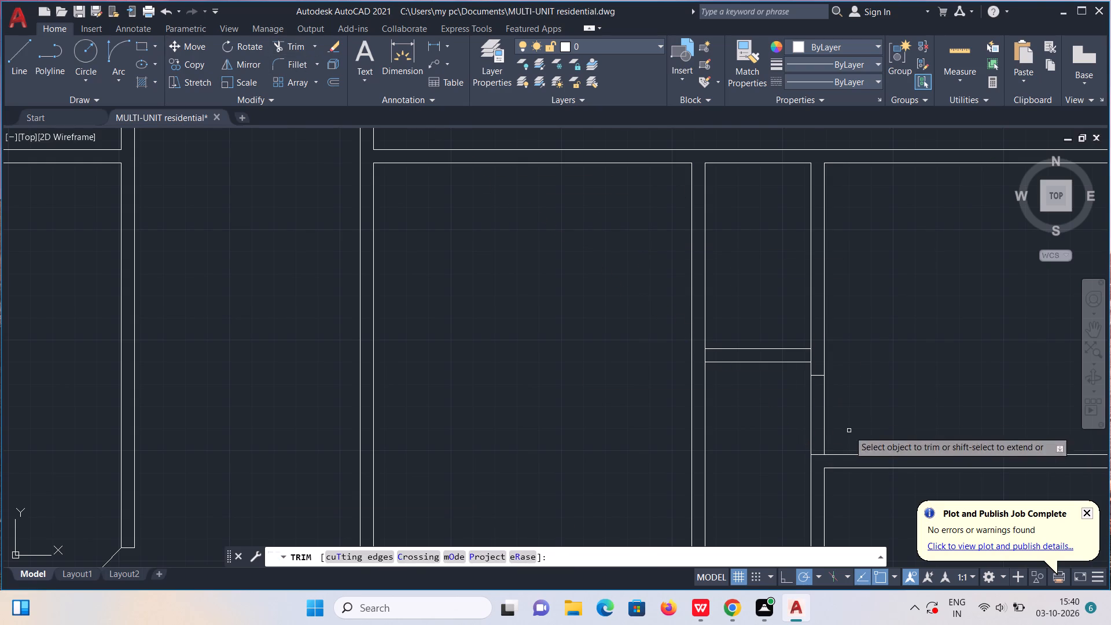
pyautogui.moveTo(792, 430); pyautogui.dragTo(844, 406)
pyautogui.press('Escape')
# Draw the right room's door from the lower jamb: 2" up, 3' into the room, and a diagonal to the upper jamb.
pyautogui.scroll(1, 842, 478)
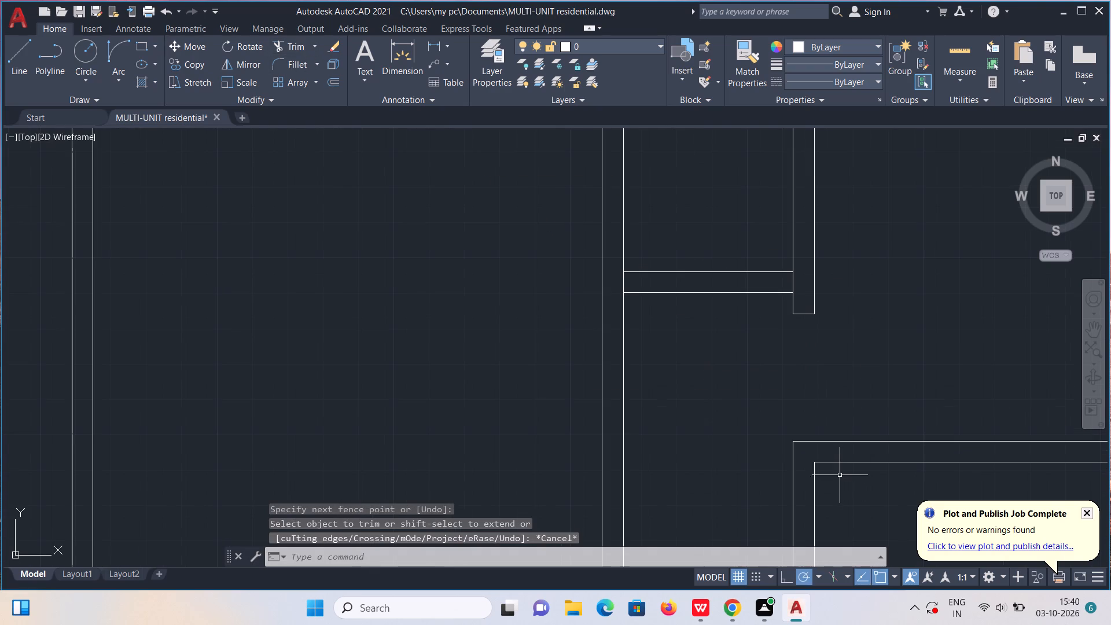
pyautogui.press('l')
pyautogui.press('Return')
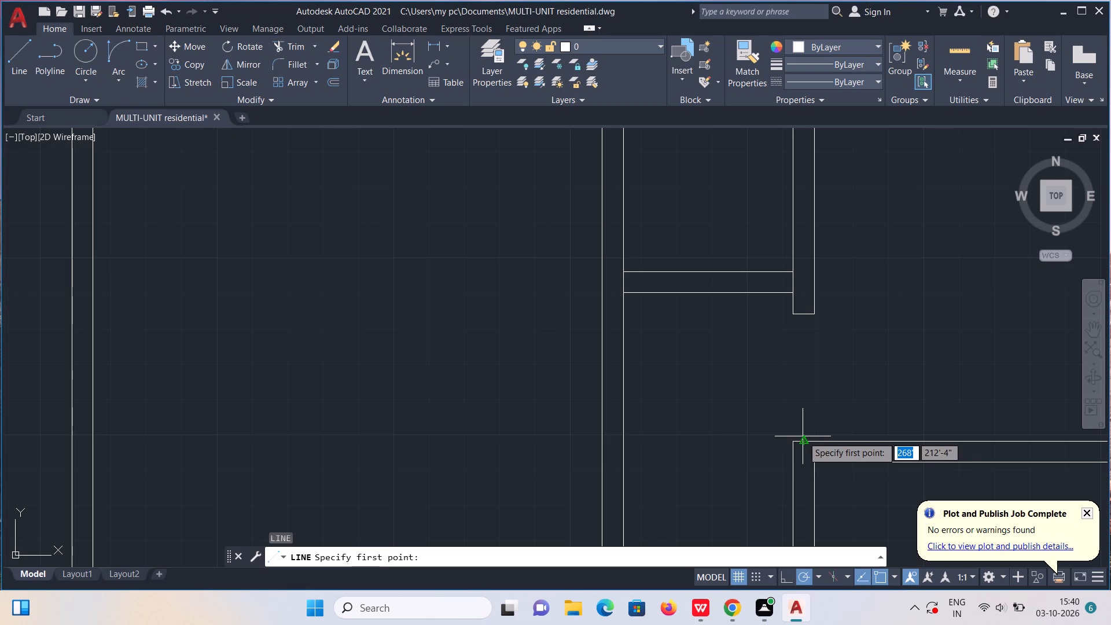
pyautogui.click(803, 440)
pyautogui.write('2"')
pyautogui.press('Return')
pyautogui.write("3'")
pyautogui.press('Return')
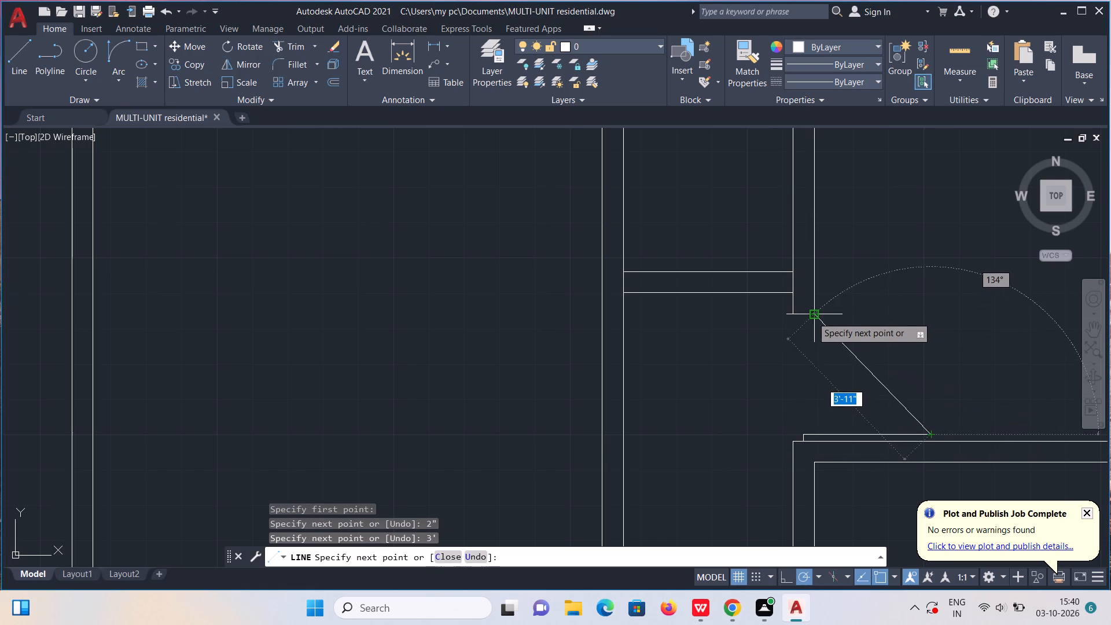
pyautogui.click(812, 315)
pyautogui.press('Escape')
# Draw a closing line at the left end of the narrow bay's short horizontal partition and copy it 2'5" to the right.
pyautogui.scroll(-2, 812, 318)
pyautogui.moveTo(787, 346); pyautogui.dragTo(787, 389, button='middle')
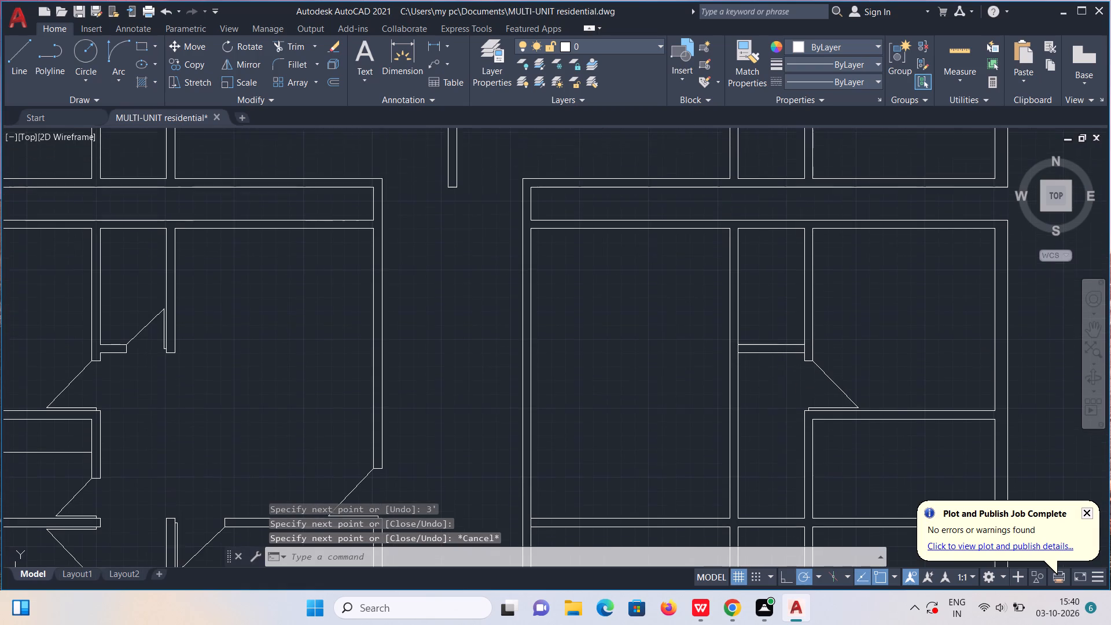
pyautogui.moveTo(787, 389); pyautogui.dragTo(787, 389, button='middle')
pyautogui.scroll(1, 787, 389)
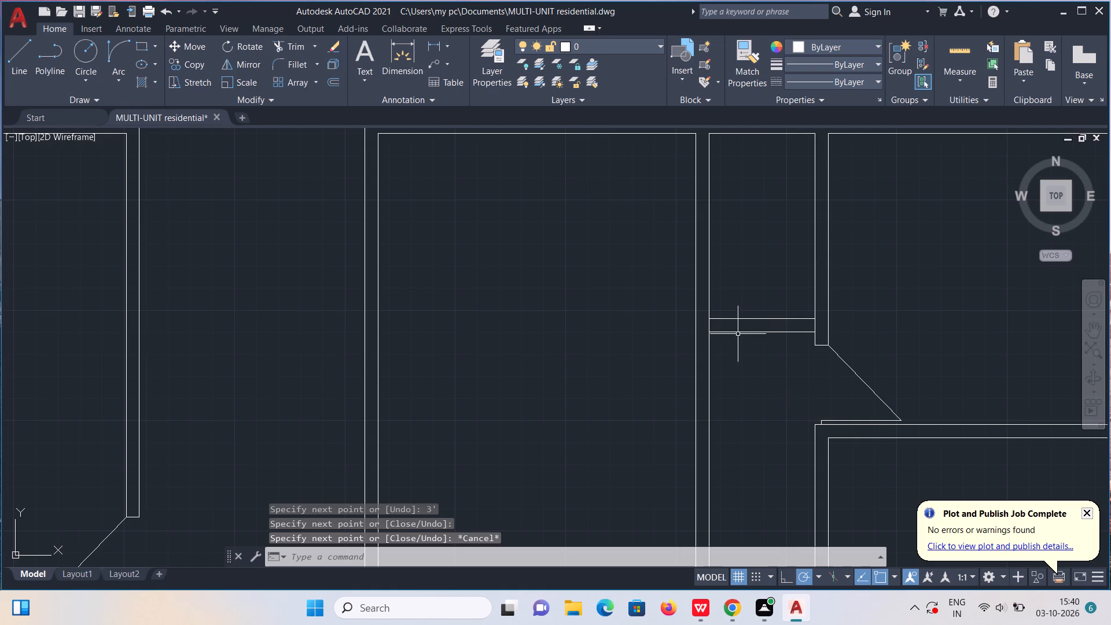
pyautogui.press('l')
pyautogui.press('Return')
pyautogui.scroll(2, 697, 318)
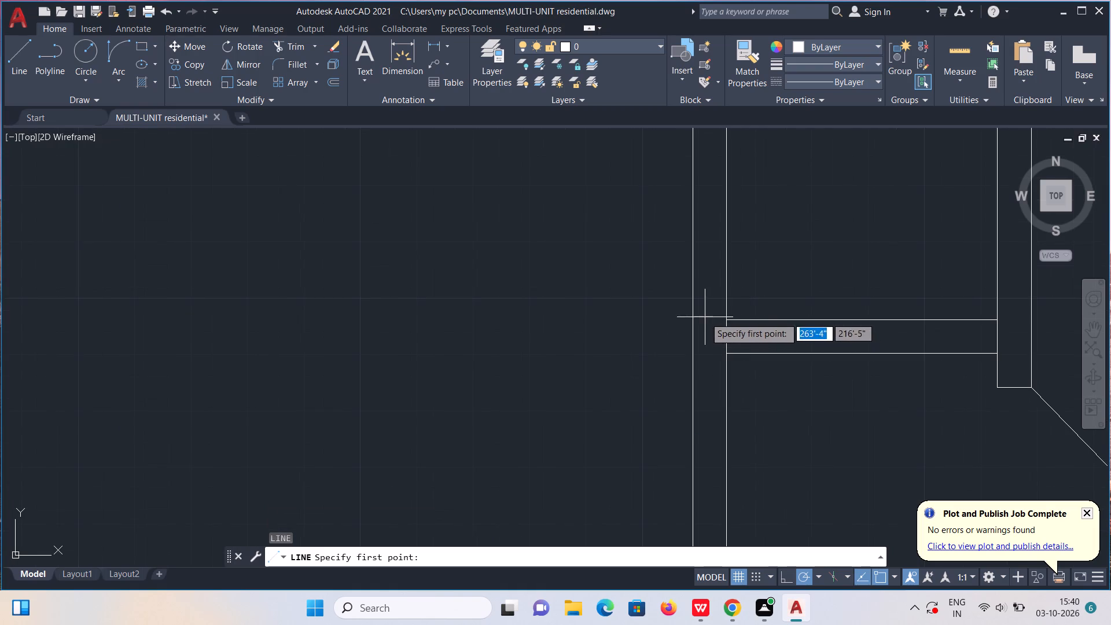
pyautogui.click(727, 321)
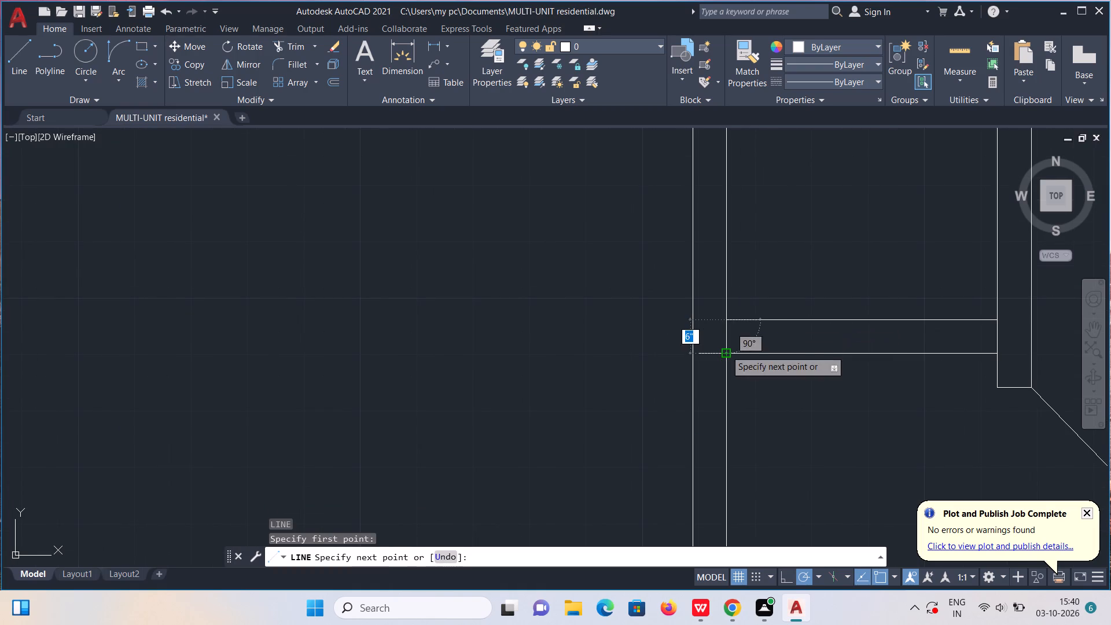
pyautogui.click(726, 350)
pyautogui.press('Escape')
pyautogui.click(727, 343)
pyautogui.write('co')
pyautogui.press('Return')
pyautogui.click(727, 343)
pyautogui.write('2\'5"')
pyautogui.press('Return')
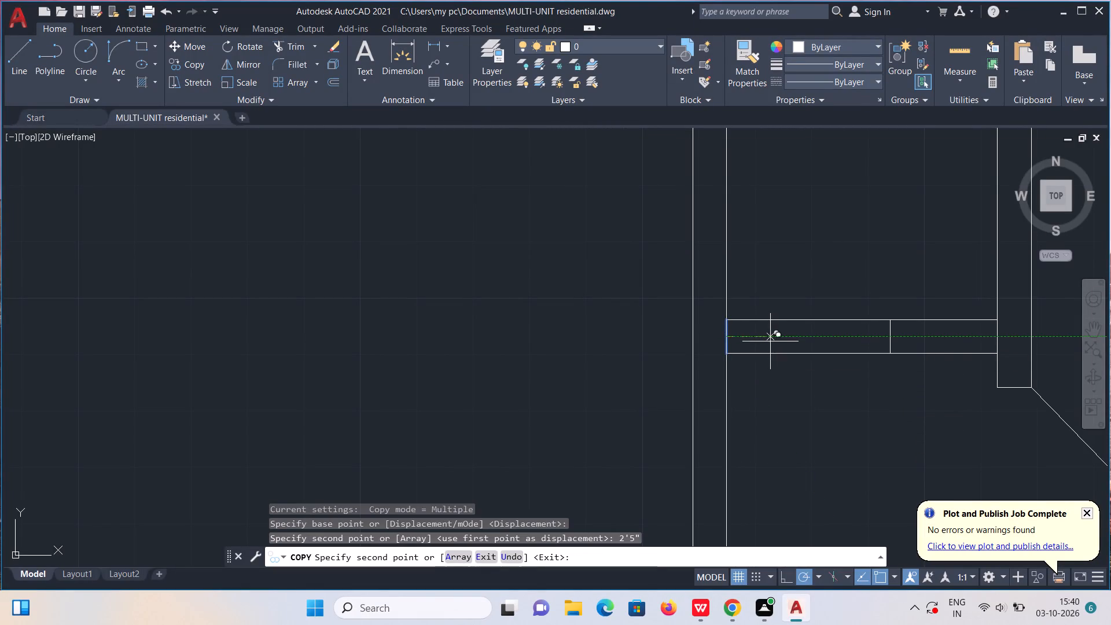
# Trim both lines of the short horizontal partition left of the copied closing line to open the bay's doorway.
pyautogui.click(297, 48)
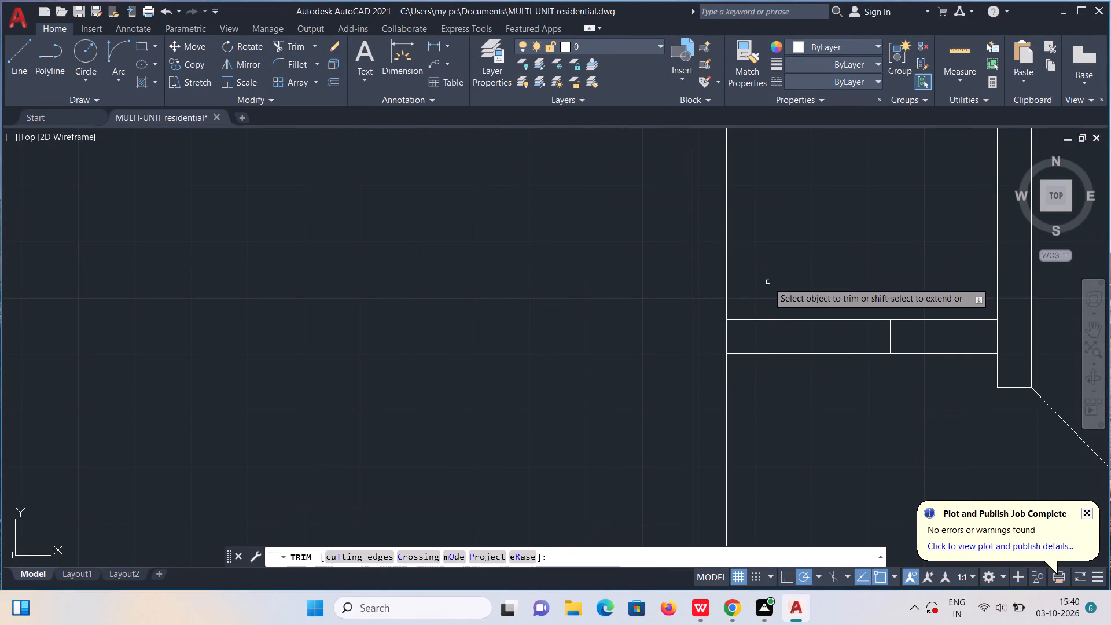
pyautogui.moveTo(769, 278); pyautogui.dragTo(797, 381)
pyautogui.press('Escape')
# Draw the bay's door from its left wall: 2" across, 2'5" up, and a diagonal to the short partition's end.
pyautogui.press('l')
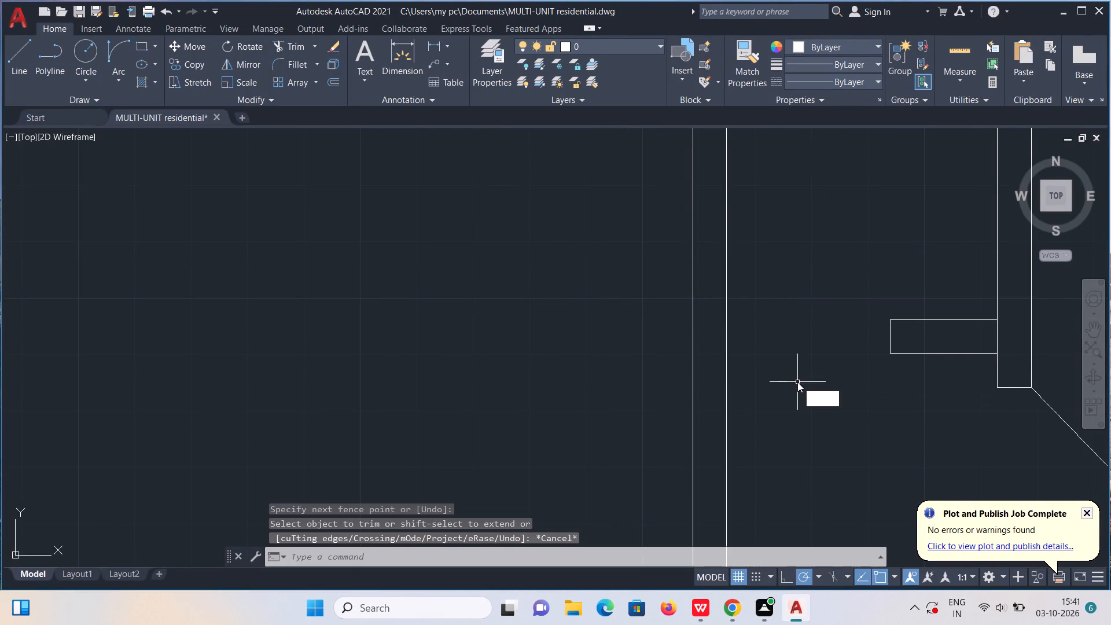
pyautogui.press('Return')
pyautogui.click(727, 340)
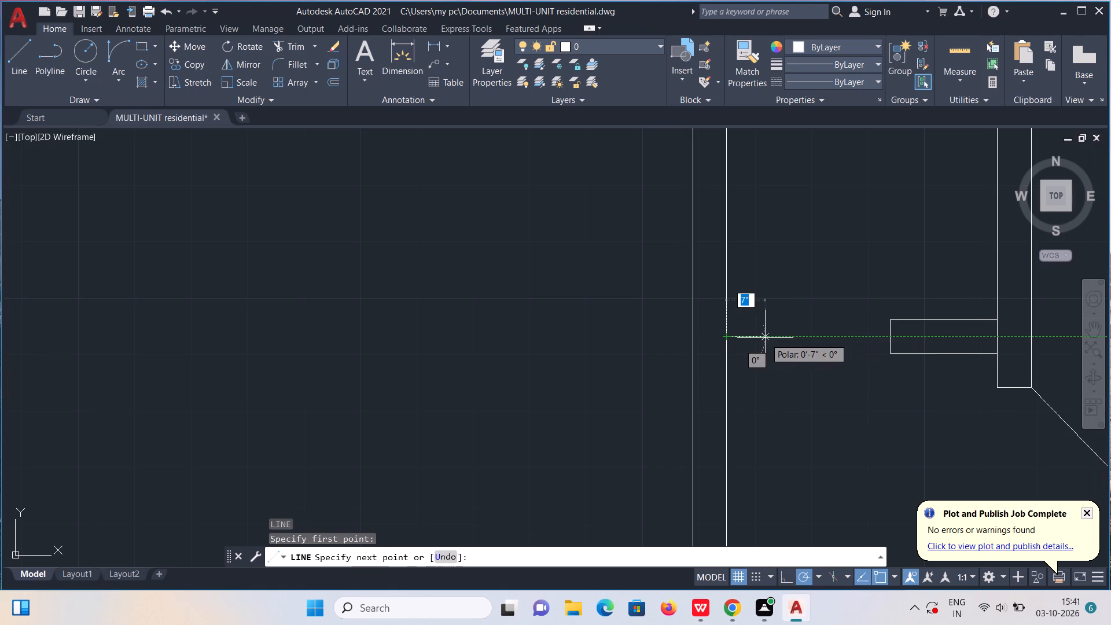
pyautogui.press('2')
pyautogui.hotkey('shift', '"')
pyautogui.press('Return')
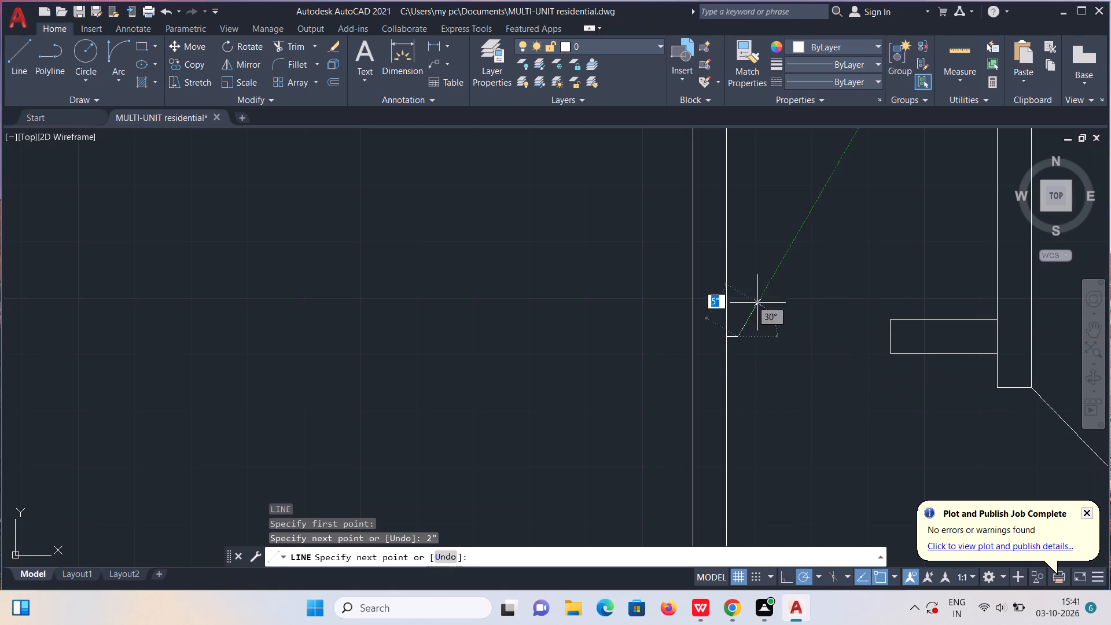
pyautogui.write('2\'5"')
pyautogui.press('Return')
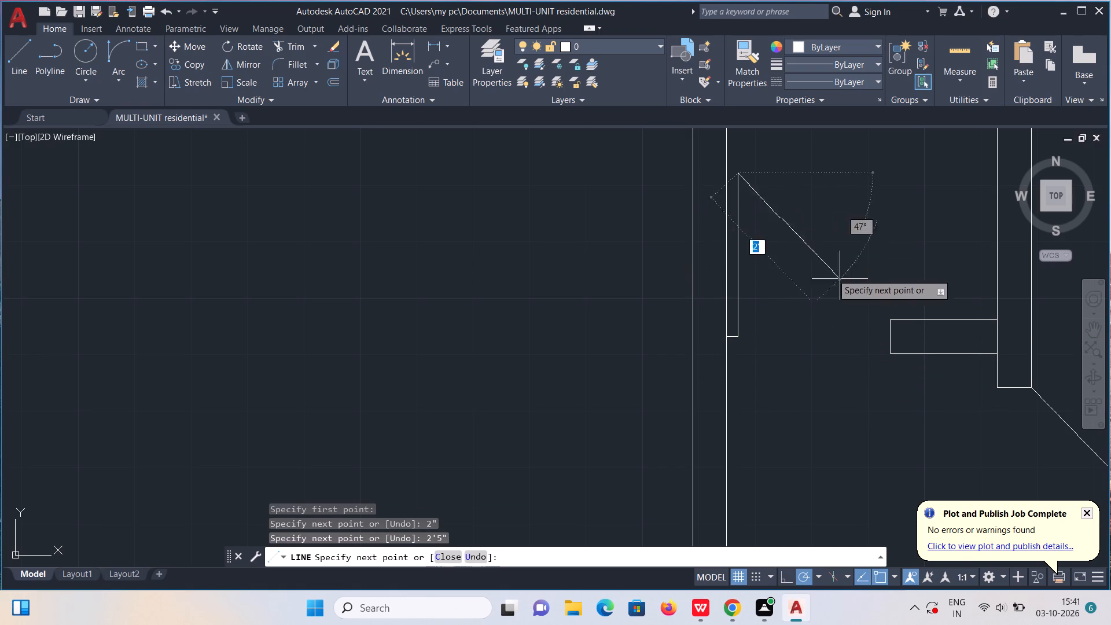
pyautogui.click(889, 323)
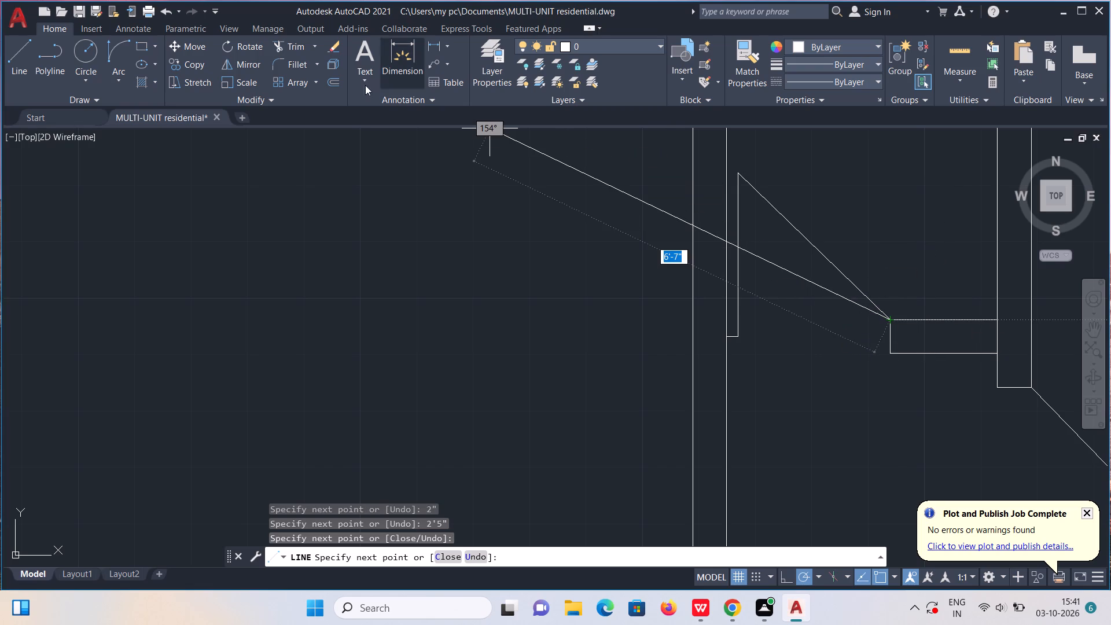
# Trim the wall line crossing the junction between the short horizontal partition and the bay's right wall.
pyautogui.click(300, 49)
pyautogui.moveTo(1000, 337); pyautogui.dragTo(980, 337)
pyautogui.scroll(-3, 980, 337)
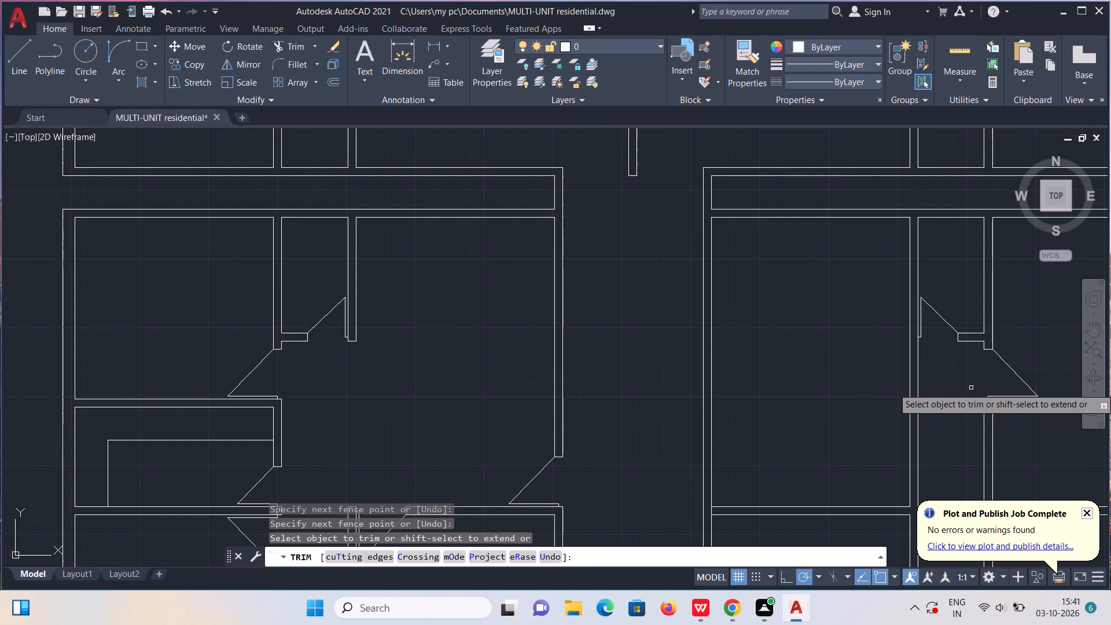
pyautogui.moveTo(971, 388); pyautogui.dragTo(810, 306, button='middle')
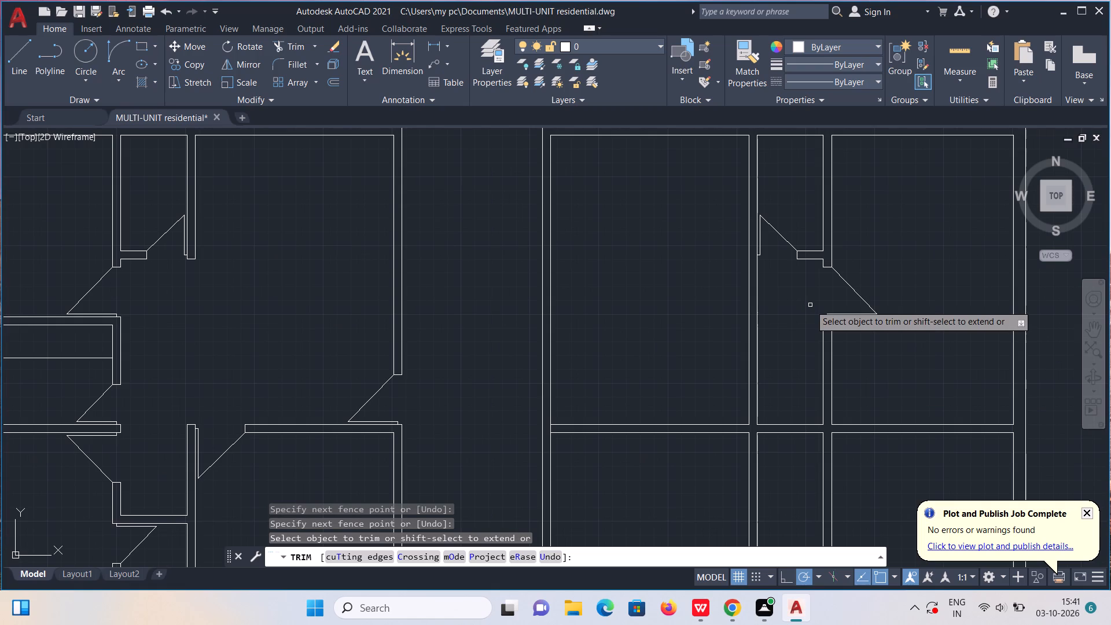
pyautogui.press('Escape')
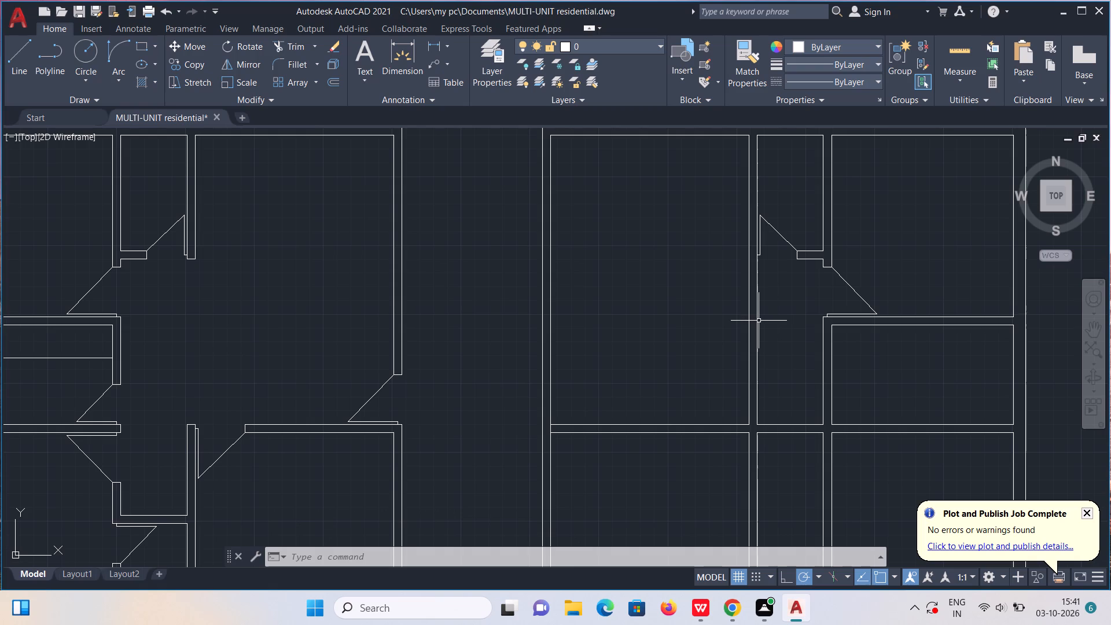
# Draw a short closing line across the bay's left wall, level with the short partition's lower edge.
pyautogui.press('l')
pyautogui.press('Return')
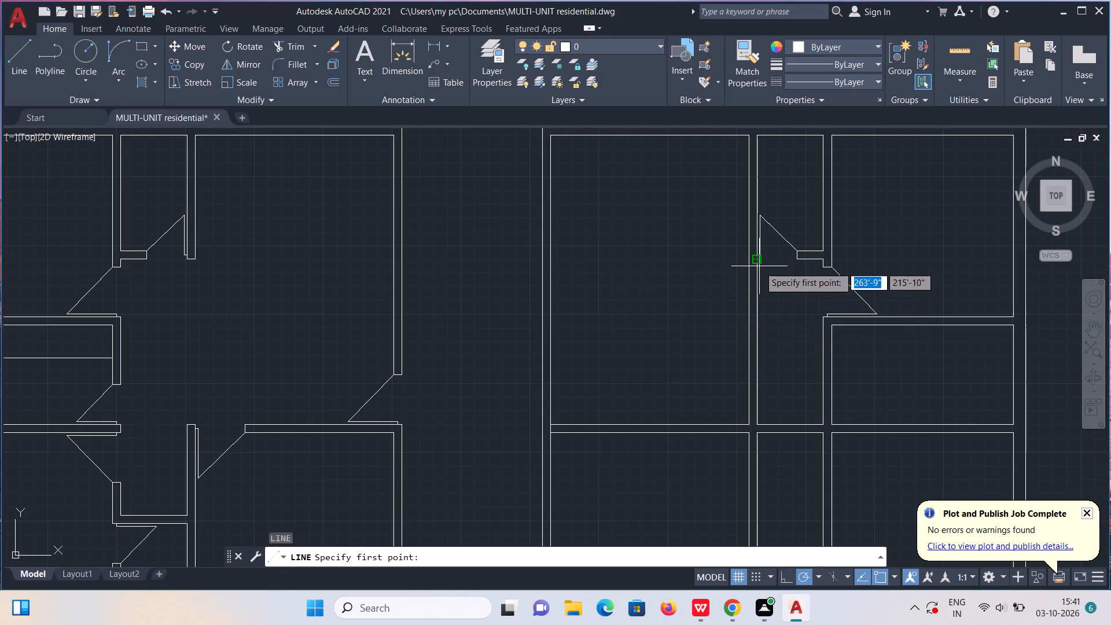
pyautogui.scroll(4, 759, 267)
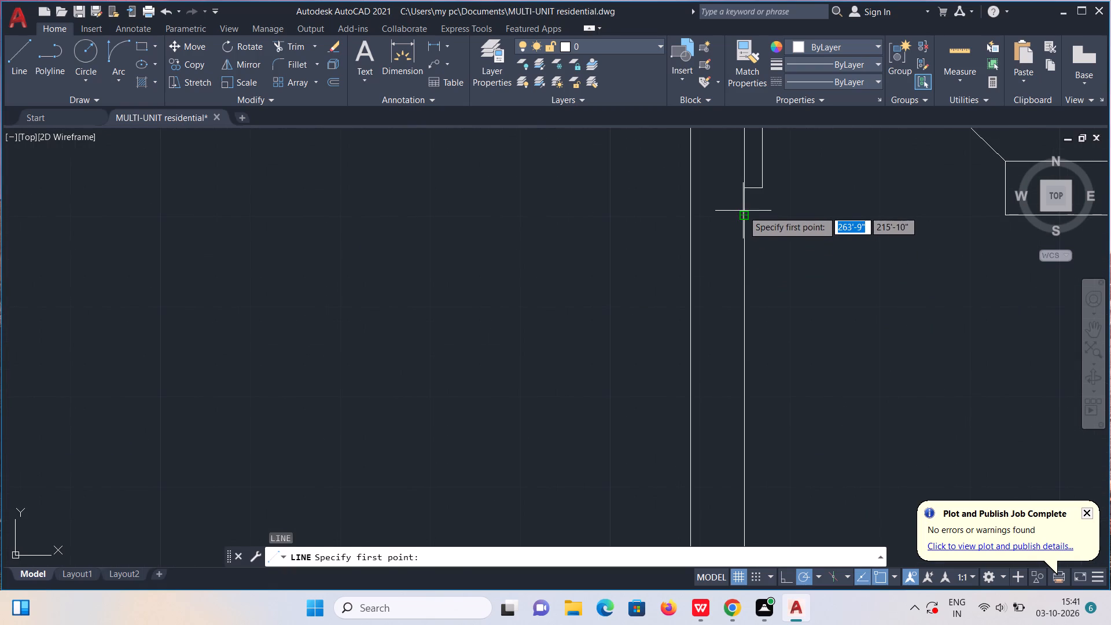
pyautogui.click(746, 215)
pyautogui.click(684, 216)
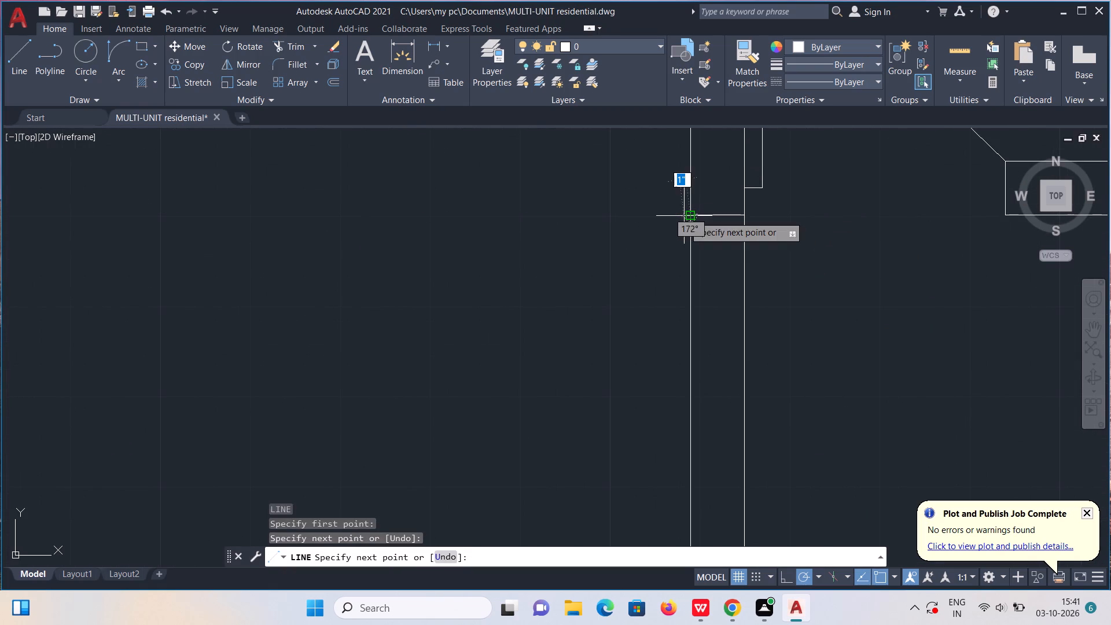
pyautogui.press('Escape')
# Trim both lines of the bay's left wall between the closing line and the lower horizontal partition.
pyautogui.click(298, 42)
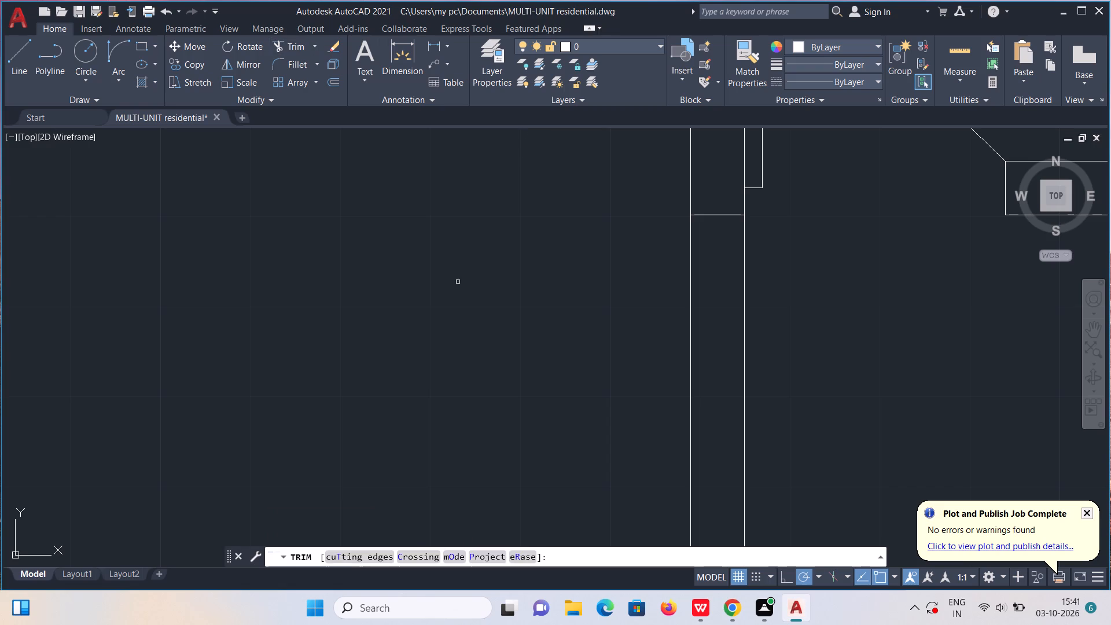
pyautogui.moveTo(578, 360); pyautogui.dragTo(777, 383)
pyautogui.scroll(-4, 777, 380)
pyautogui.moveTo(762, 389); pyautogui.dragTo(738, 204, button='middle')
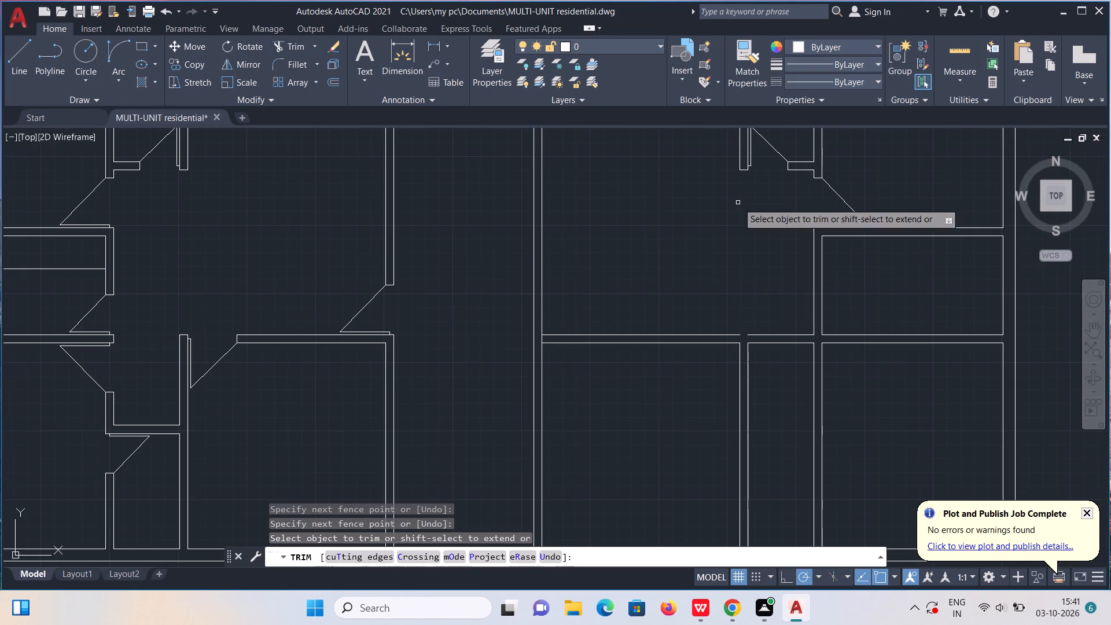
pyautogui.press('Escape')
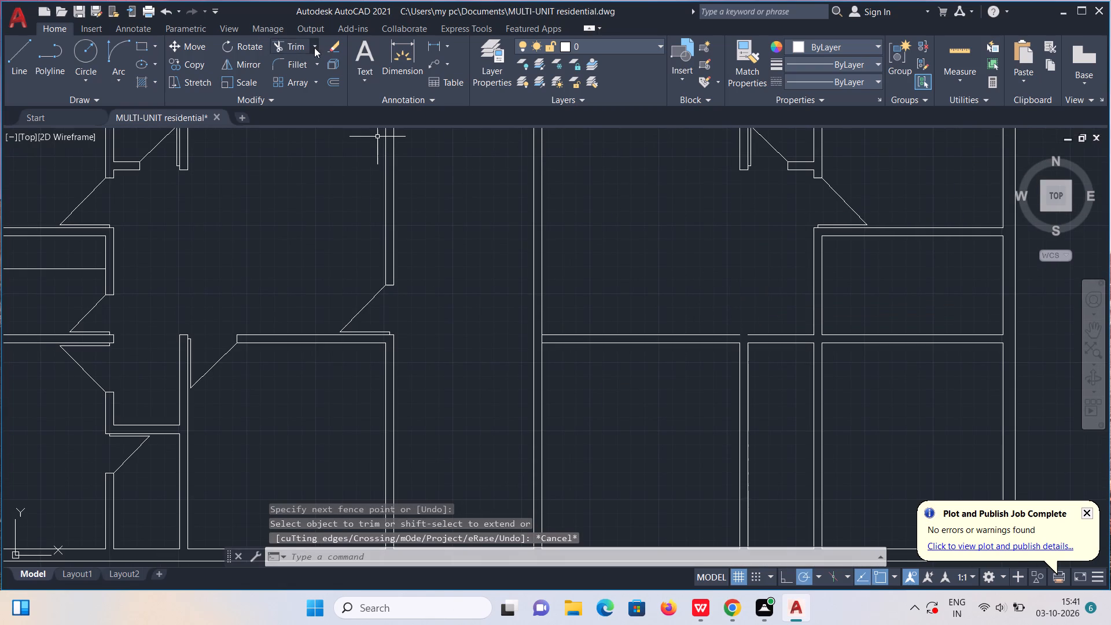
# Extend the lower horizontal partition's upper line across the gap left by the removed bay wall.
pyautogui.click(314, 47)
pyautogui.click(318, 101)
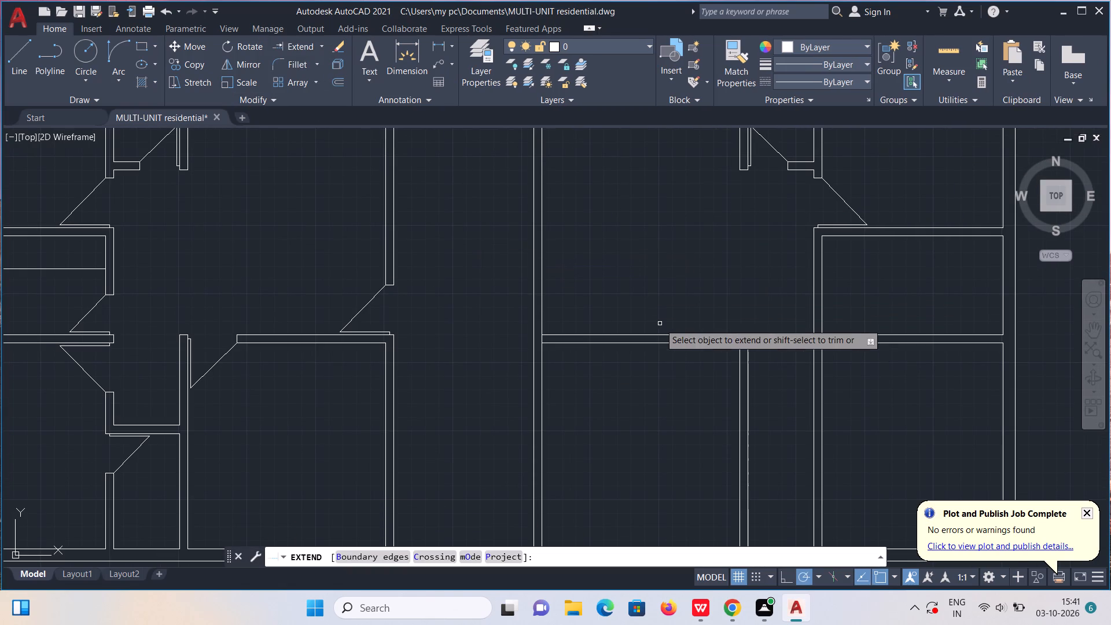
pyautogui.click(679, 334)
pyautogui.press('Escape')
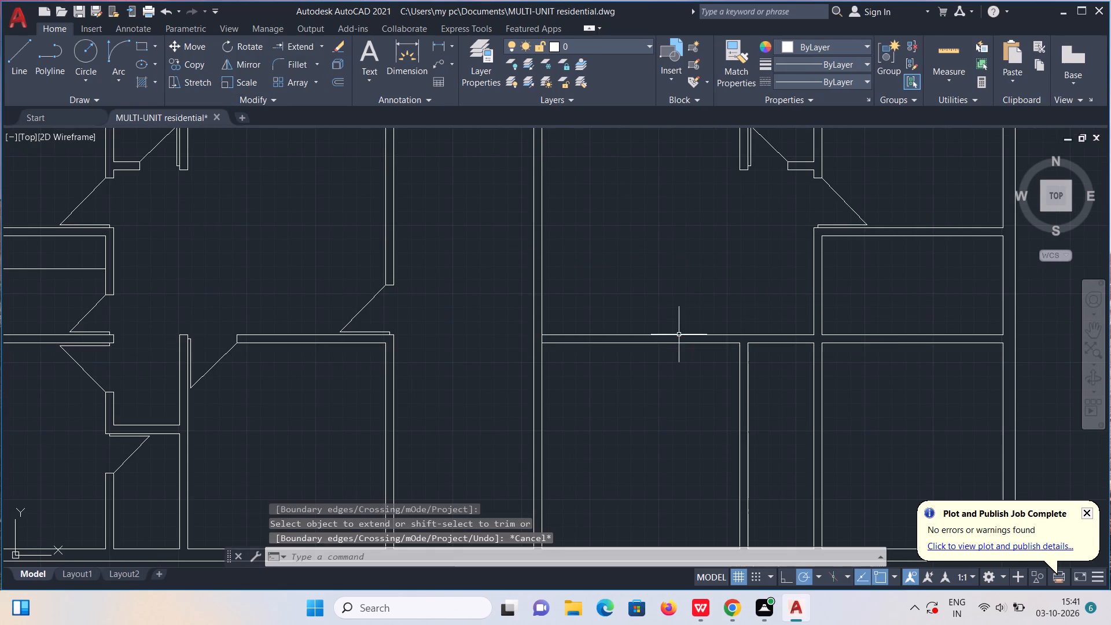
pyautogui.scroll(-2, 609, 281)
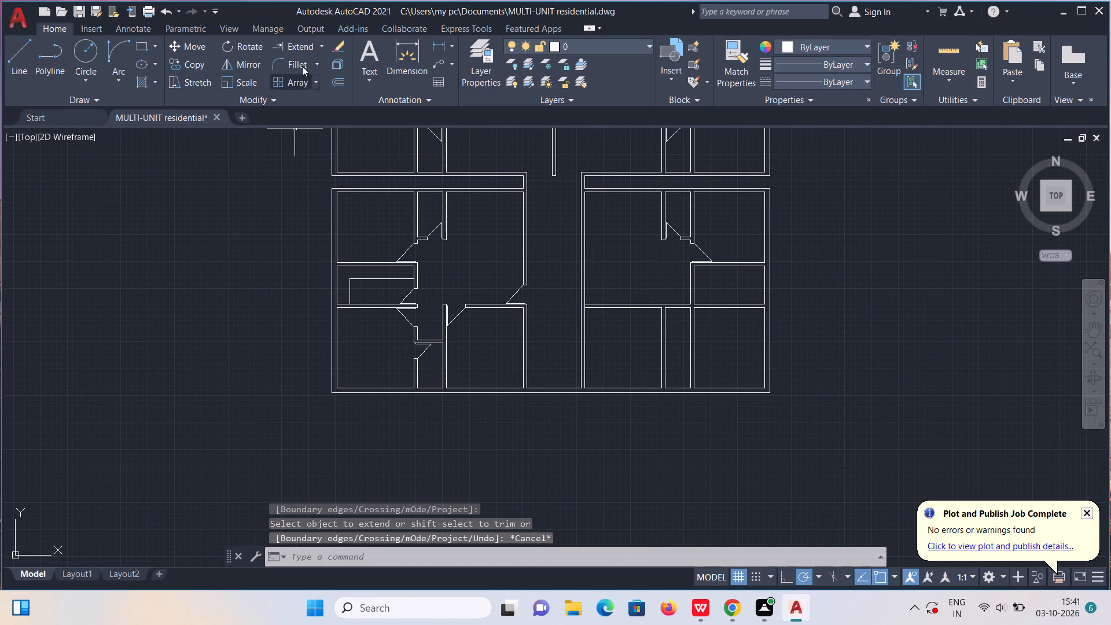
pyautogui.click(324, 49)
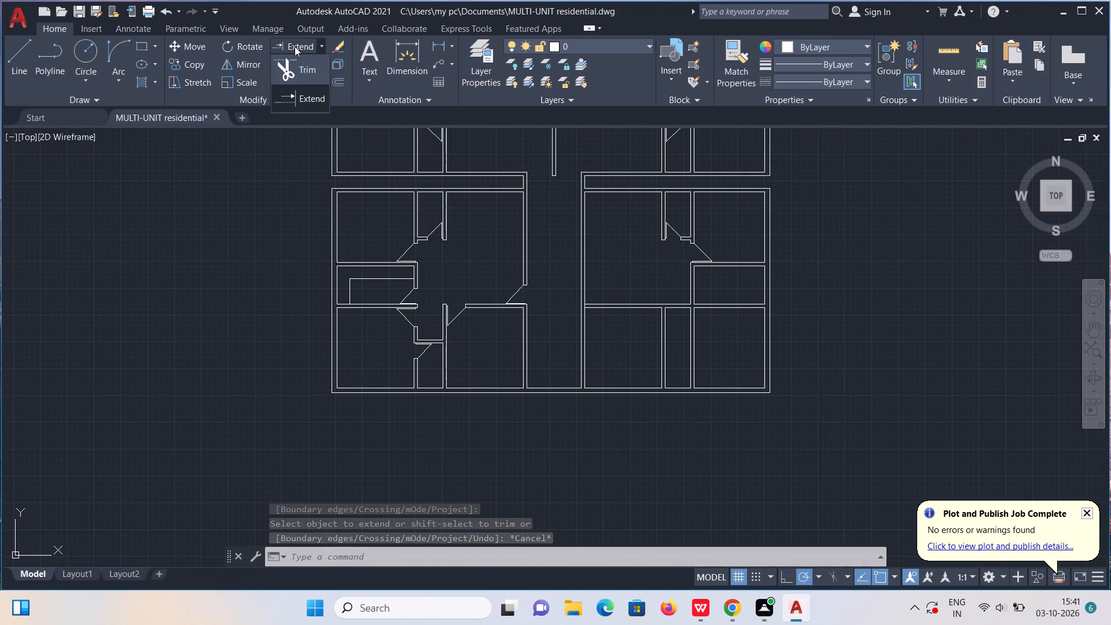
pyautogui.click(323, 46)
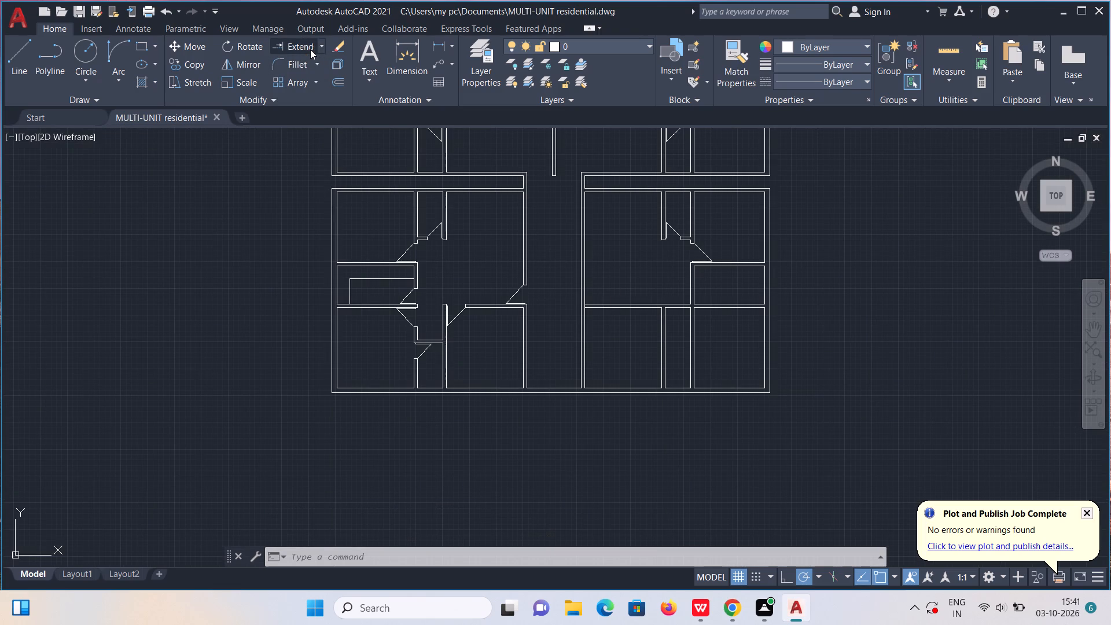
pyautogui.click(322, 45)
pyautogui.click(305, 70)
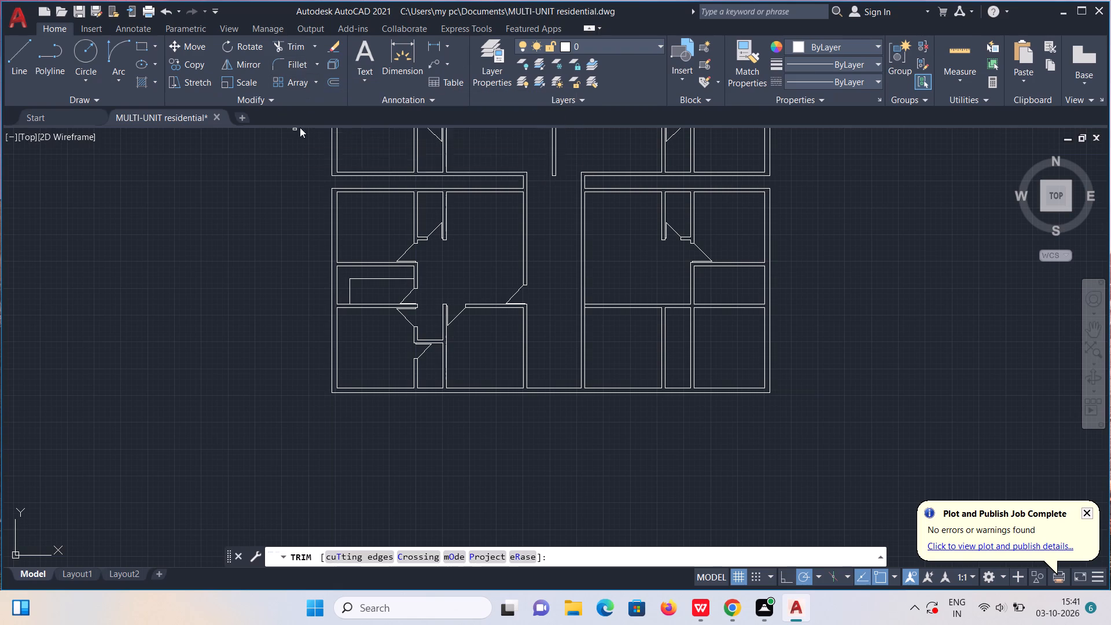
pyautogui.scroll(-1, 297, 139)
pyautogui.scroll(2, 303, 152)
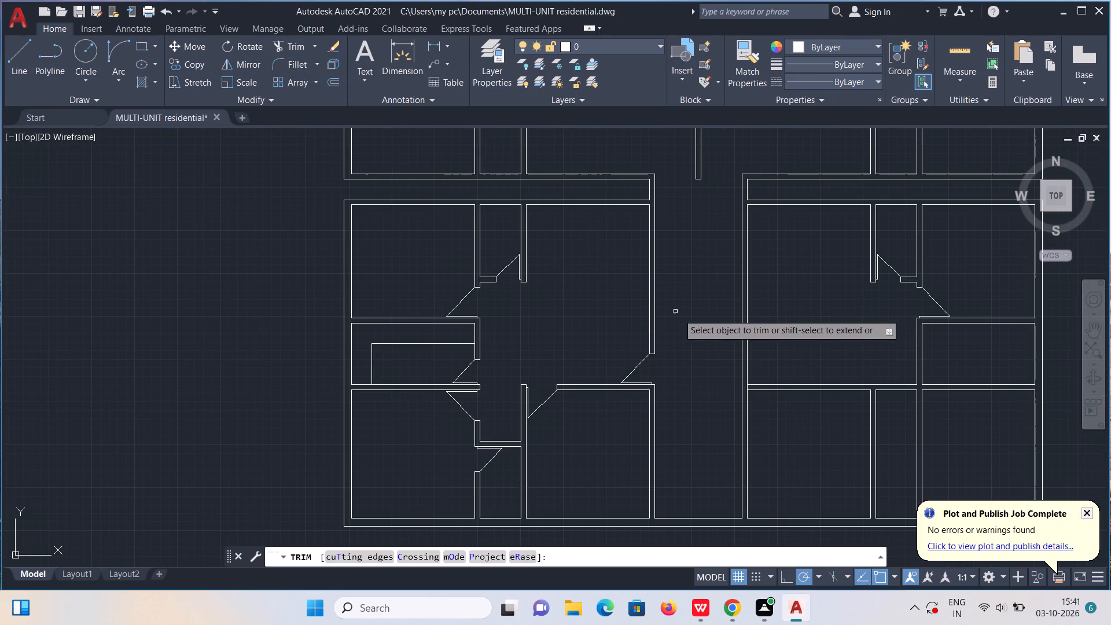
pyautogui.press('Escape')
# Draw a short closing line across the lower-right unit's corridor-side wall, level with the horizontal partition's upper line.
pyautogui.moveTo(786, 341); pyautogui.dragTo(723, 309, button='middle')
pyautogui.scroll(1, 723, 309)
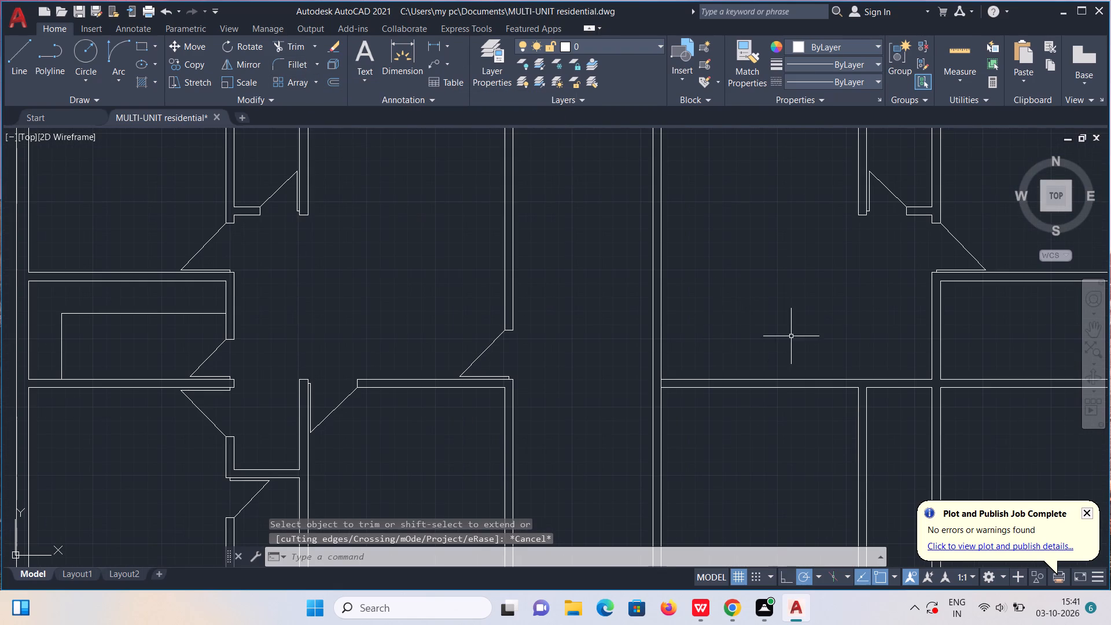
pyautogui.moveTo(666, 323); pyautogui.dragTo(713, 333, button='middle')
pyautogui.scroll(1, 737, 369)
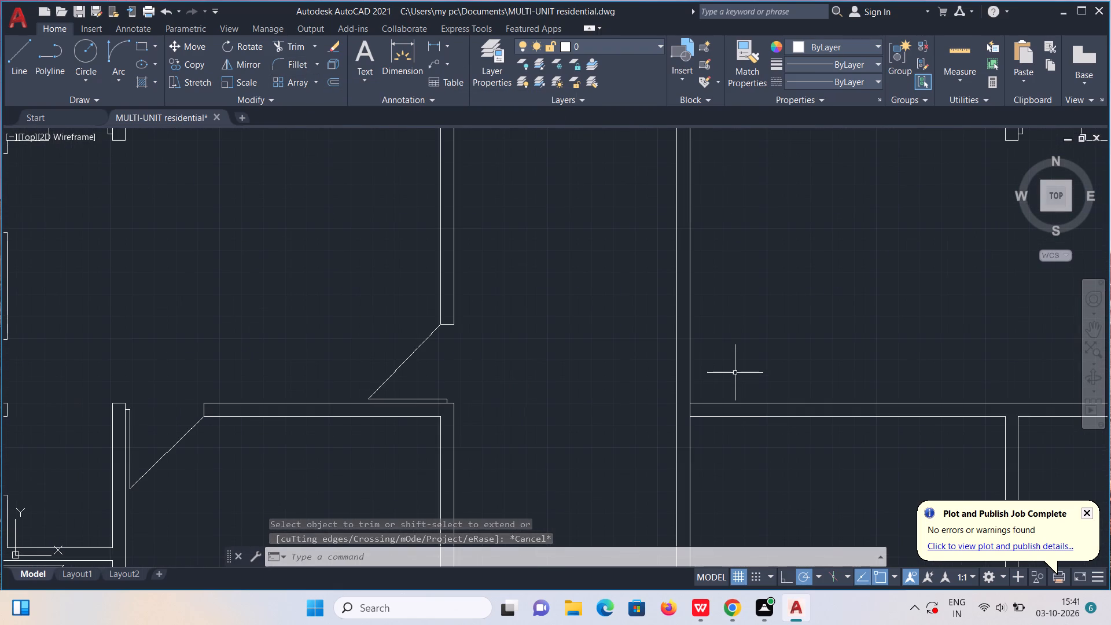
pyautogui.press('l')
pyautogui.press('Return')
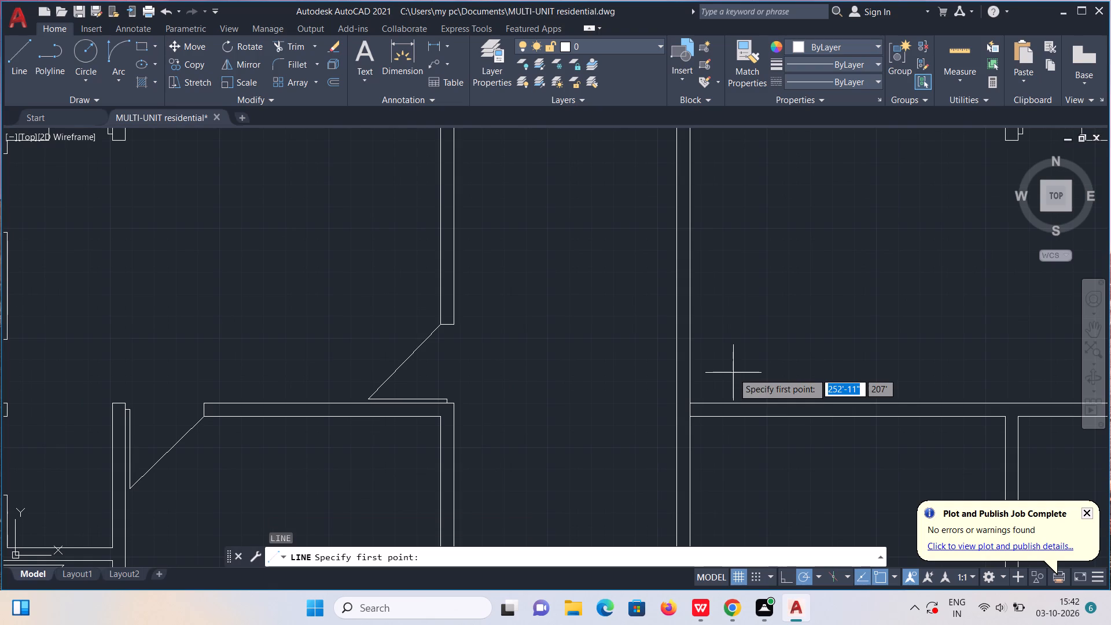
pyautogui.click(687, 403)
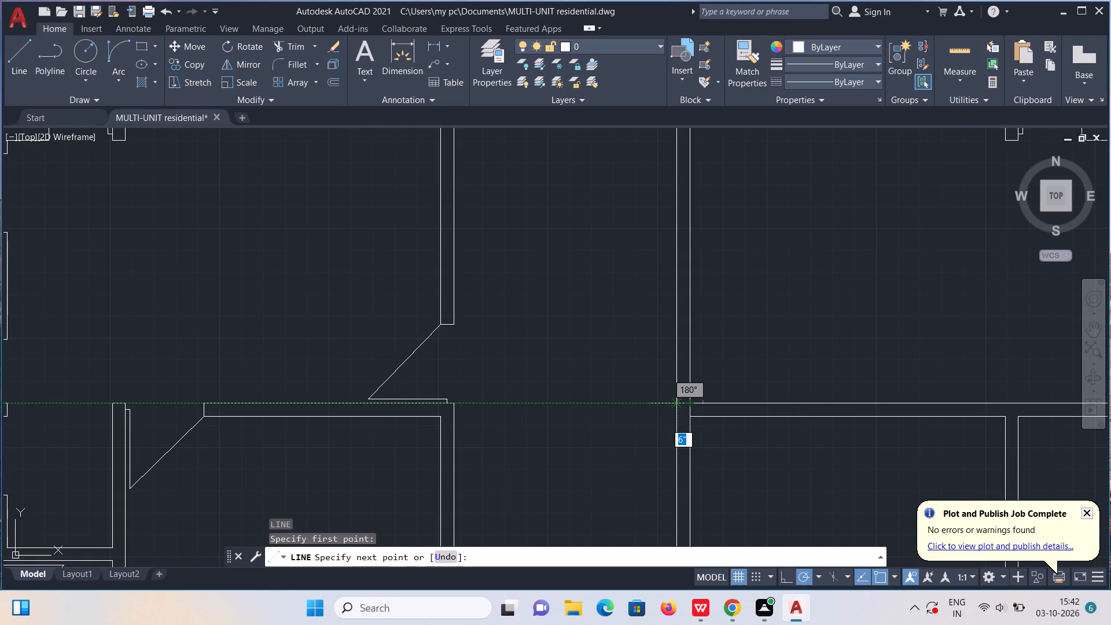
pyautogui.click(675, 400)
pyautogui.press('Escape')
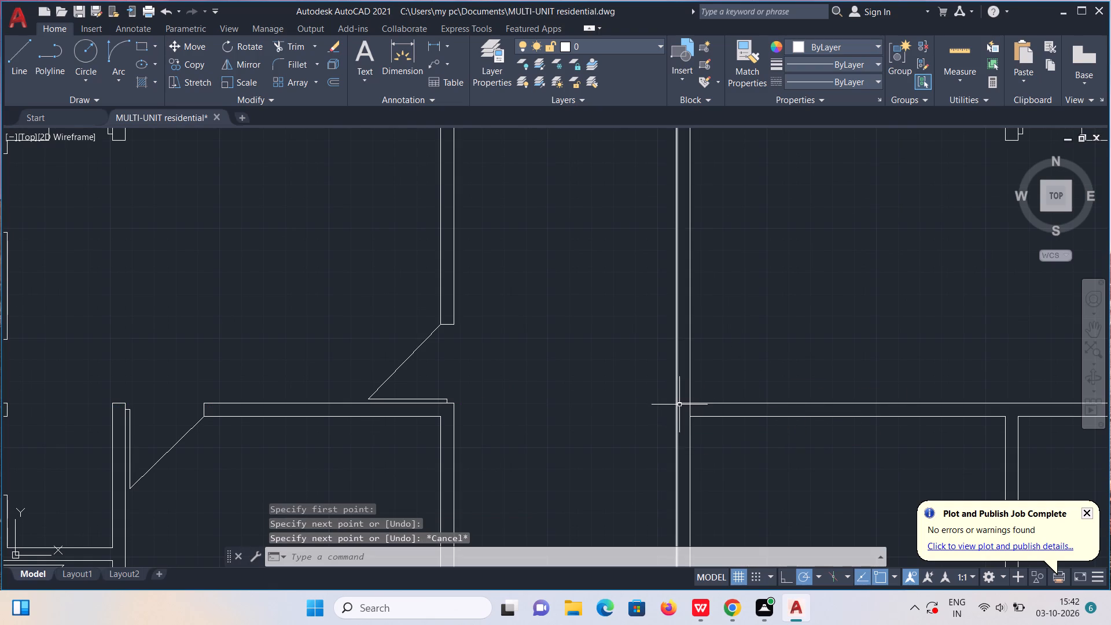
# Copy the short closing line 3' upward along the corridor-side wall to mark the doorway's other jamb.
pyautogui.click(682, 403)
pyautogui.write('co')
pyautogui.press('Return')
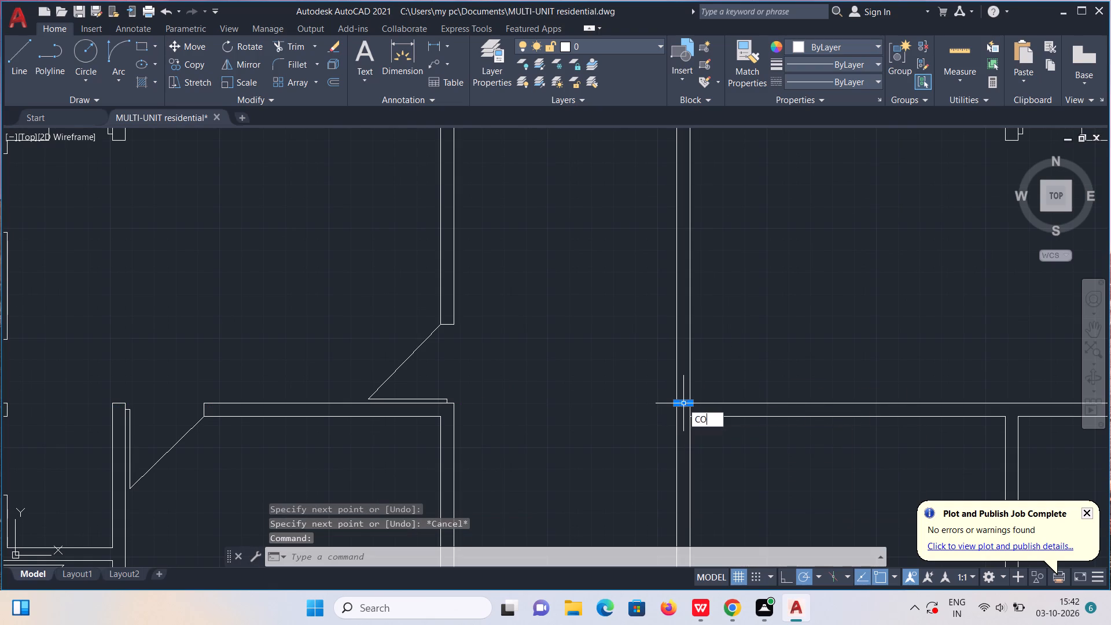
pyautogui.click(682, 403)
pyautogui.write("3'")
pyautogui.press('Return')
# Trim both corridor-side wall lines between the two jamb lines to open the 3' doorway.
pyautogui.click(287, 47)
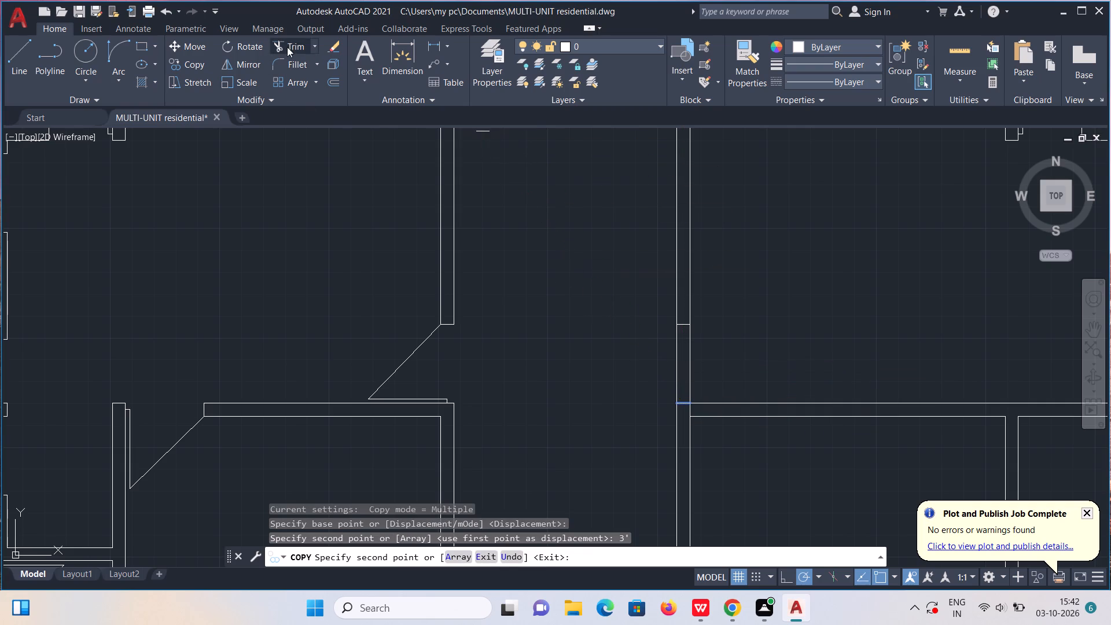
pyautogui.moveTo(645, 363); pyautogui.dragTo(708, 366)
pyautogui.press('Escape')
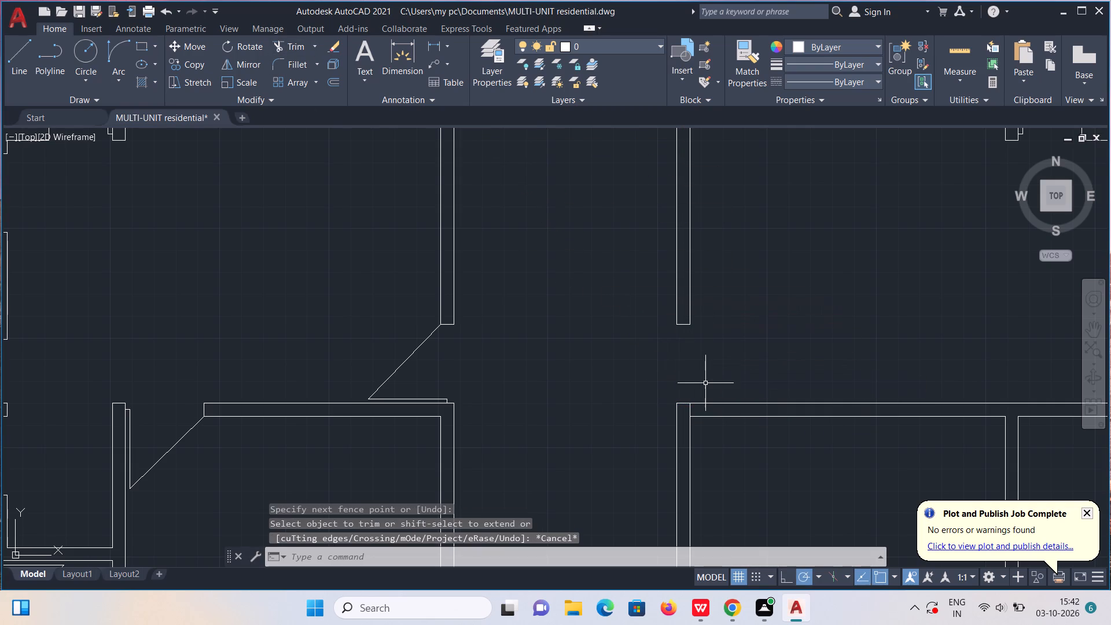
# Draw the entrance door from the lower jamb's midpoint: 2" up, 3' into the unit, and a diagonal to the upper jamb's inner corner.
pyautogui.press('l')
pyautogui.press('Return')
pyautogui.click(679, 407)
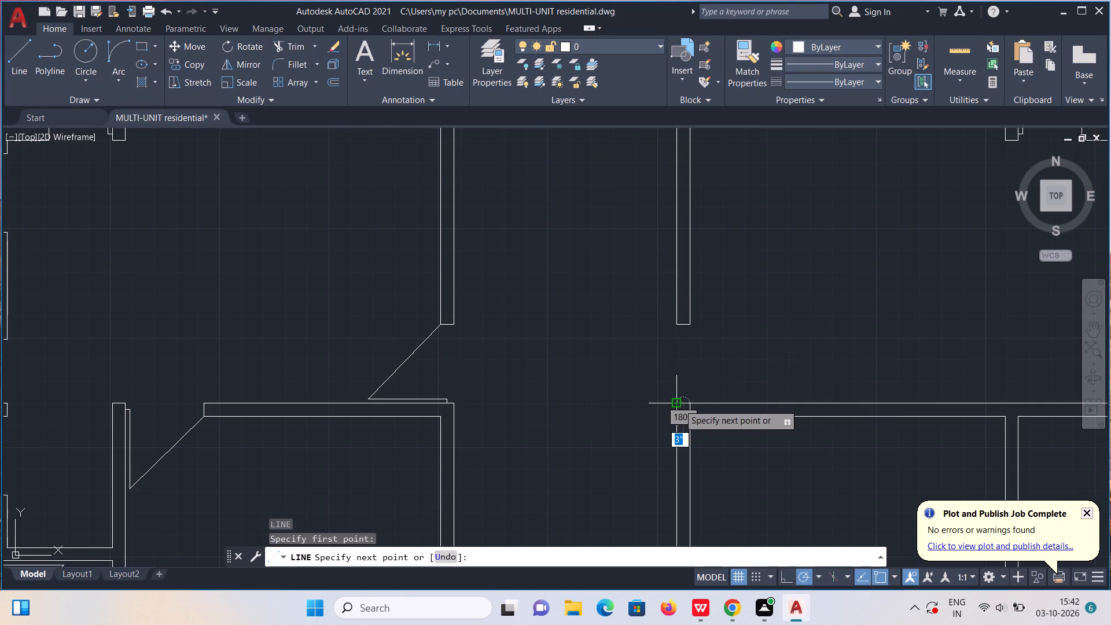
pyautogui.write('2"')
pyautogui.press('Return')
pyautogui.write("3'")
pyautogui.press('Return')
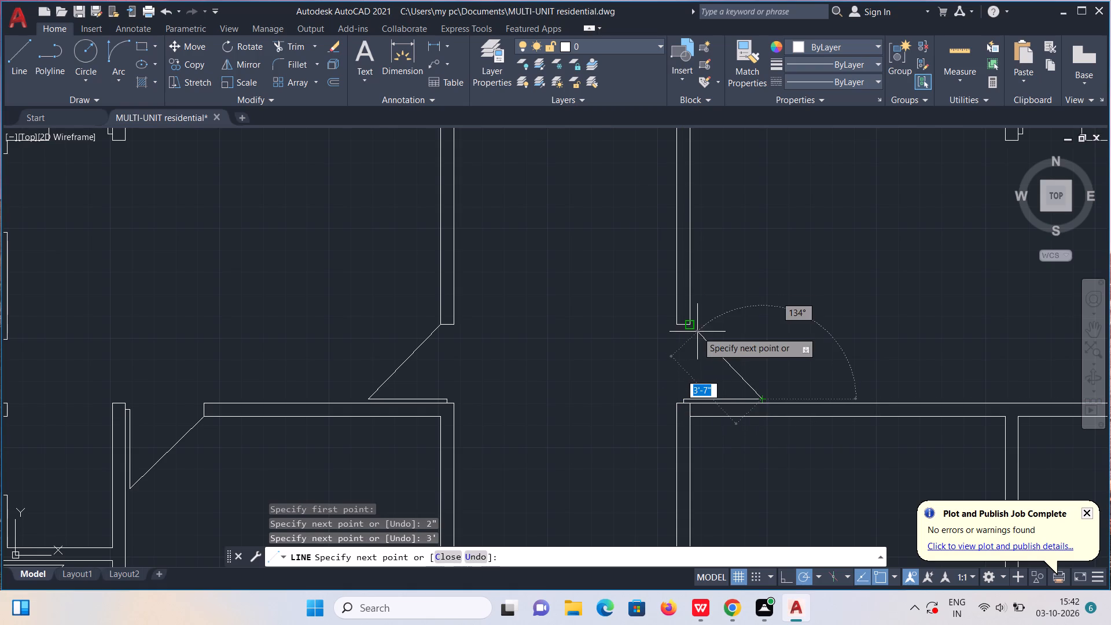
pyautogui.click(691, 325)
pyautogui.press('Escape')
pyautogui.scroll(-1, 691, 325)
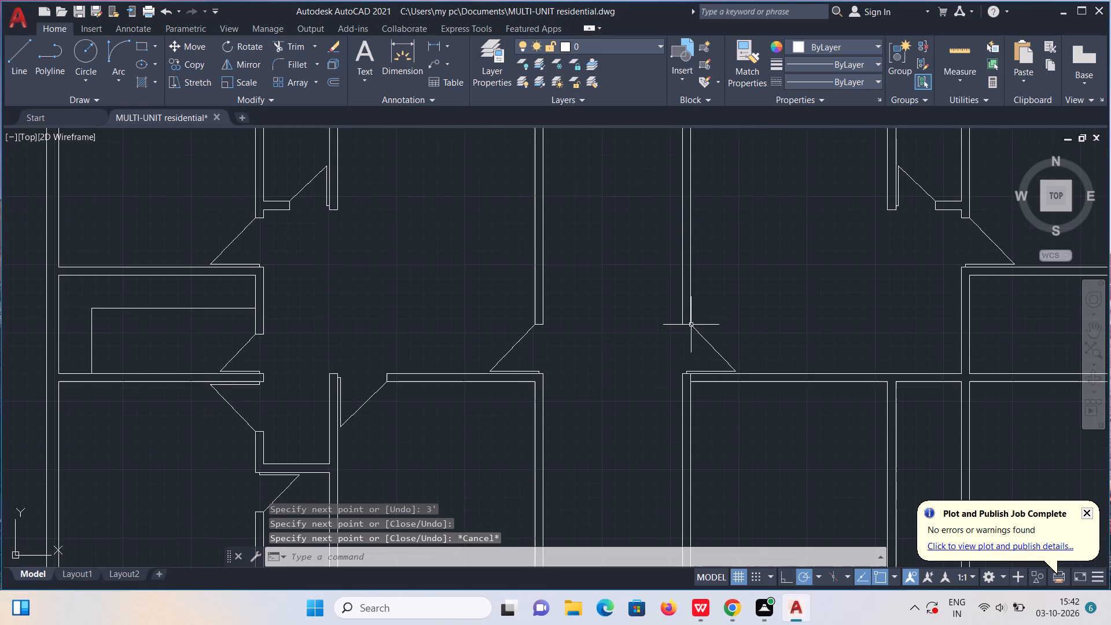
# Trim the wall line crossing the junction between the corridor-side wall and the horizontal partition below the new door.
pyautogui.click(294, 42)
pyautogui.scroll(2, 681, 417)
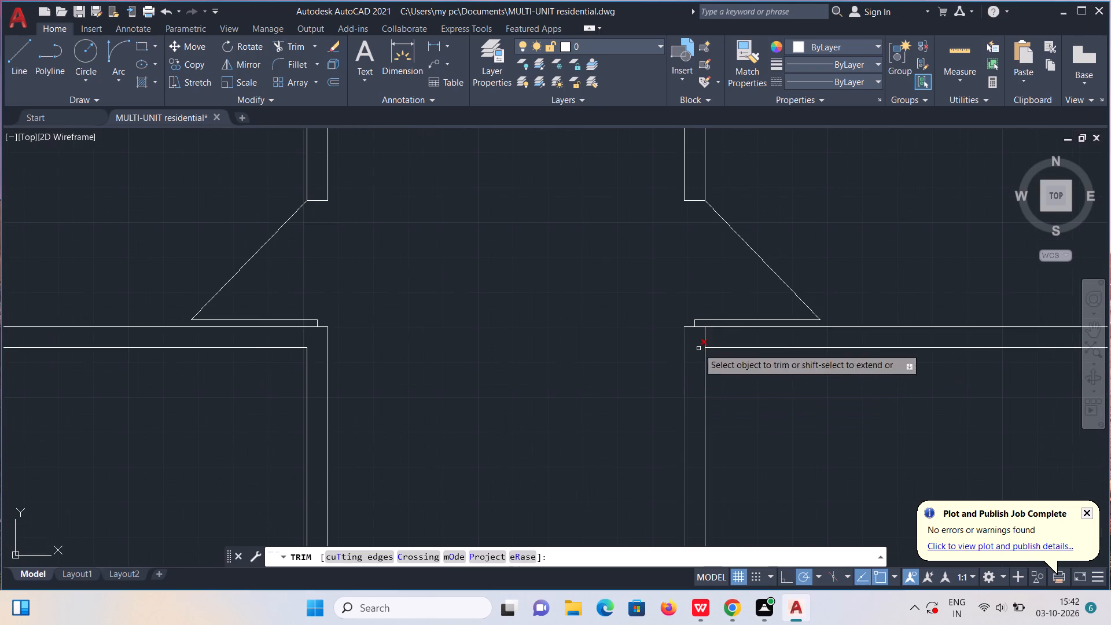
pyautogui.moveTo(701, 342); pyautogui.dragTo(707, 339)
pyautogui.scroll(-2, 707, 339)
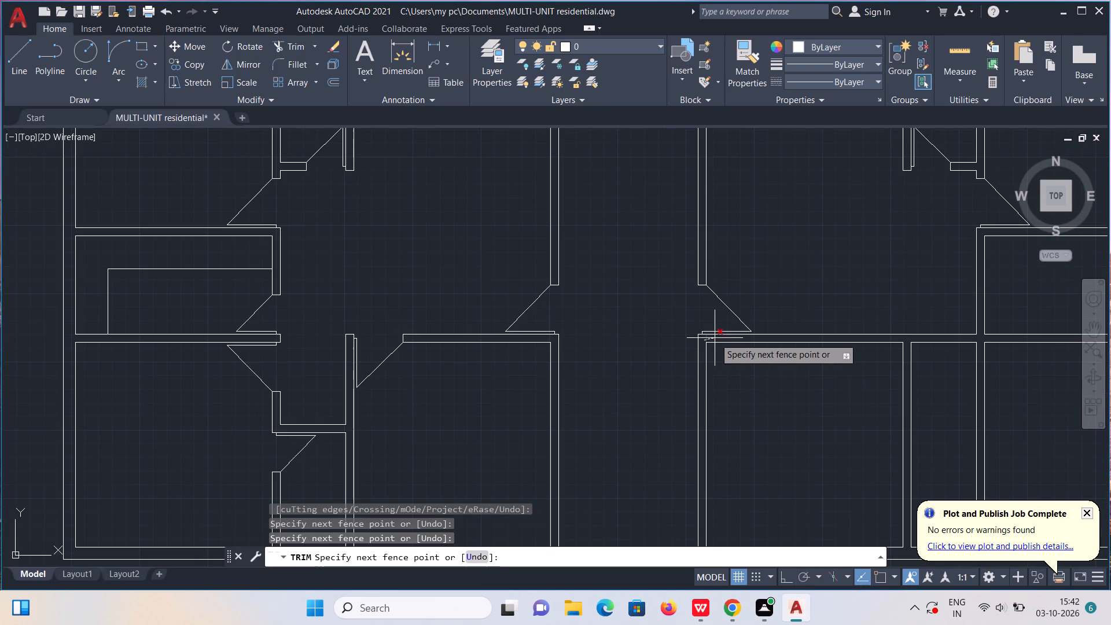
pyautogui.click(719, 339)
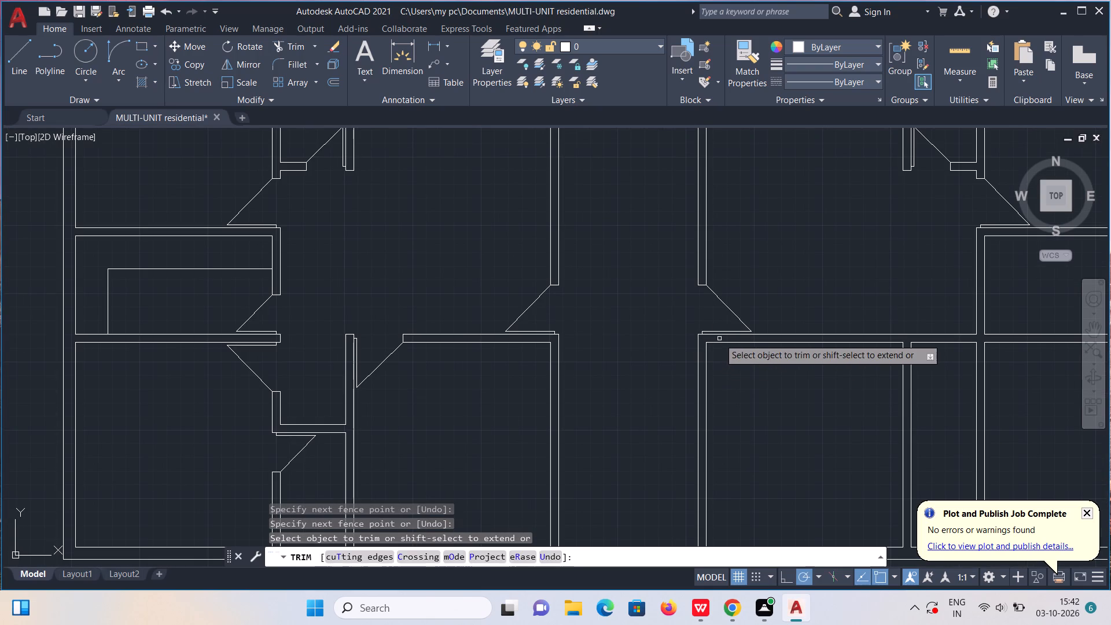
pyautogui.press('Escape')
# Draw a short closing line across the horizontal partition, aligned with the left face of the vertical partition below it.
pyautogui.moveTo(731, 416); pyautogui.dragTo(658, 384, button='middle')
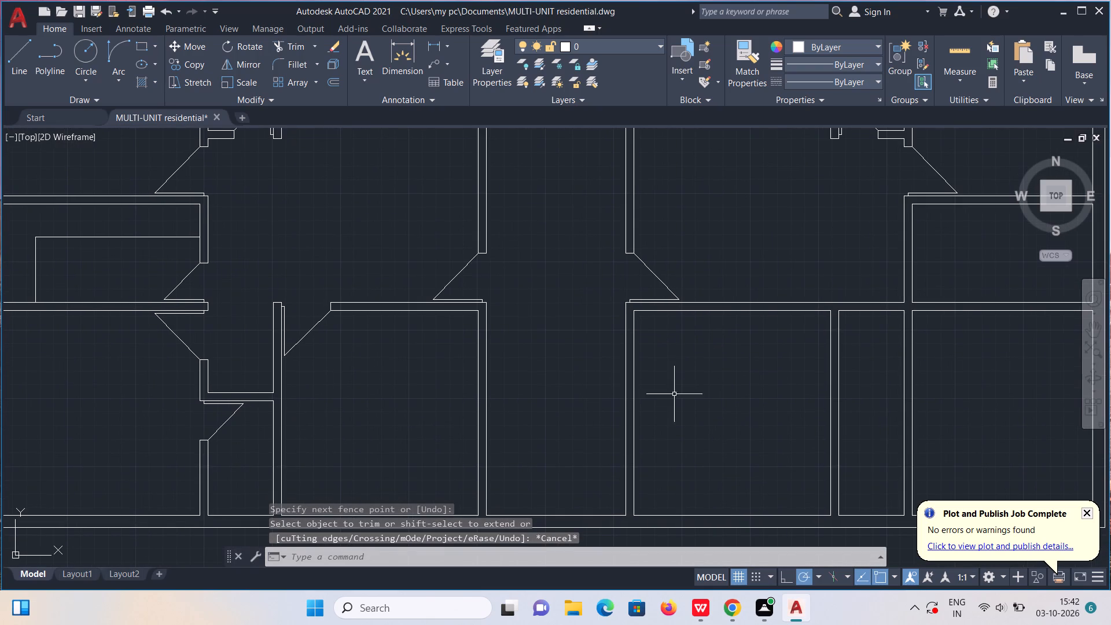
pyautogui.scroll(1, 748, 354)
pyautogui.moveTo(801, 352); pyautogui.dragTo(665, 358, button='middle')
pyautogui.scroll(1, 709, 329)
pyautogui.moveTo(708, 334); pyautogui.dragTo(682, 388, button='middle')
pyautogui.press('l')
pyautogui.press('Return')
pyautogui.scroll(2, 741, 329)
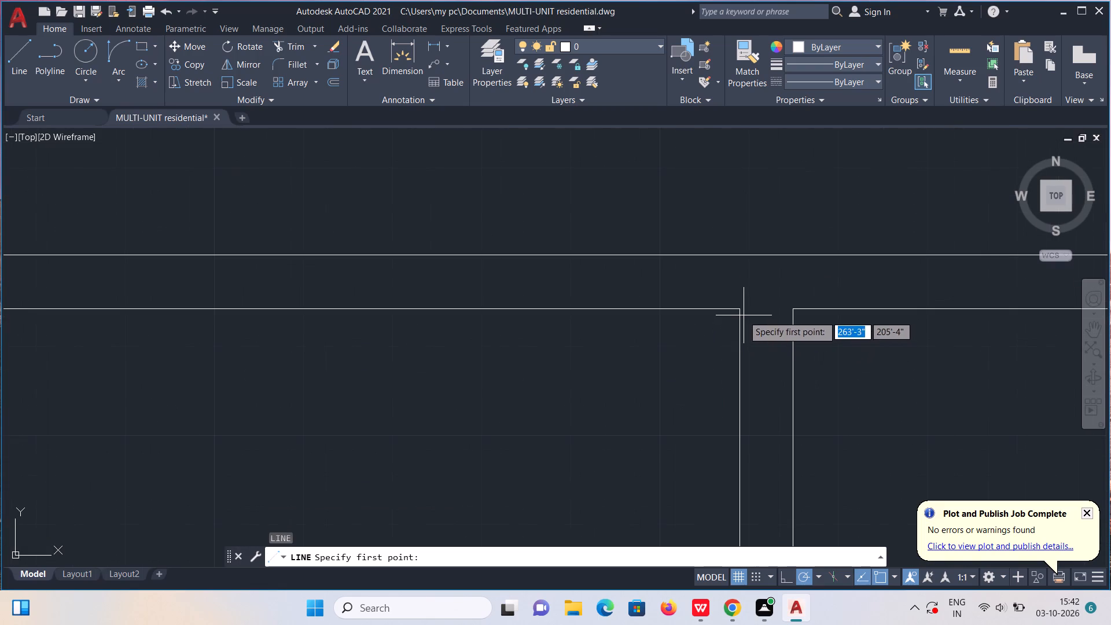
pyautogui.click(738, 312)
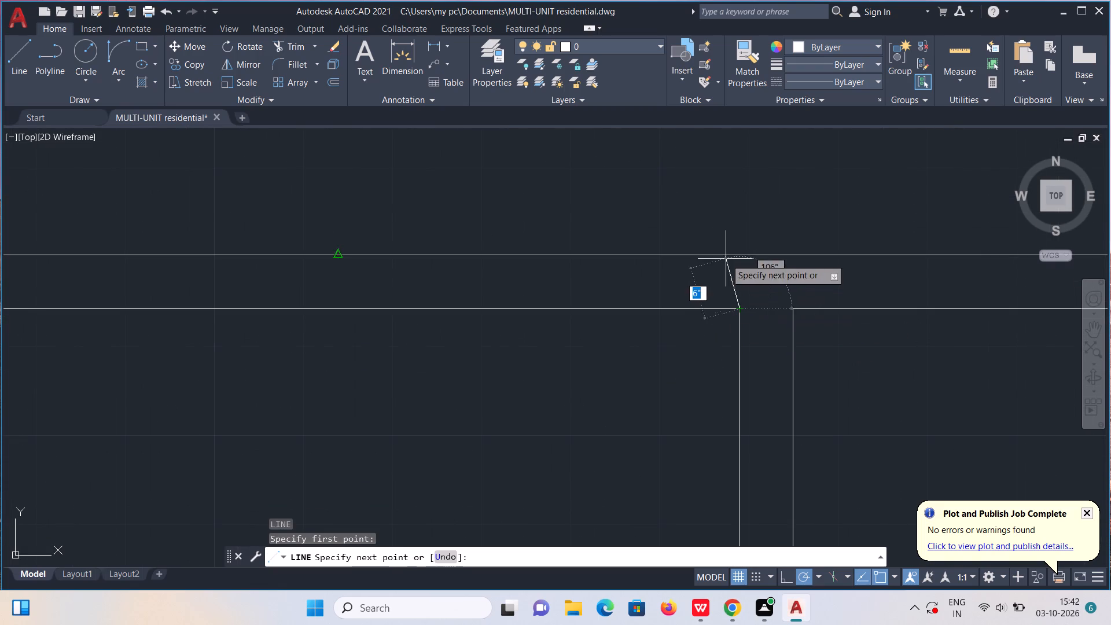
pyautogui.click(743, 258)
pyautogui.press('Escape')
# Copy the short closing line 3' to the left along the horizontal partition.
pyautogui.click(738, 285)
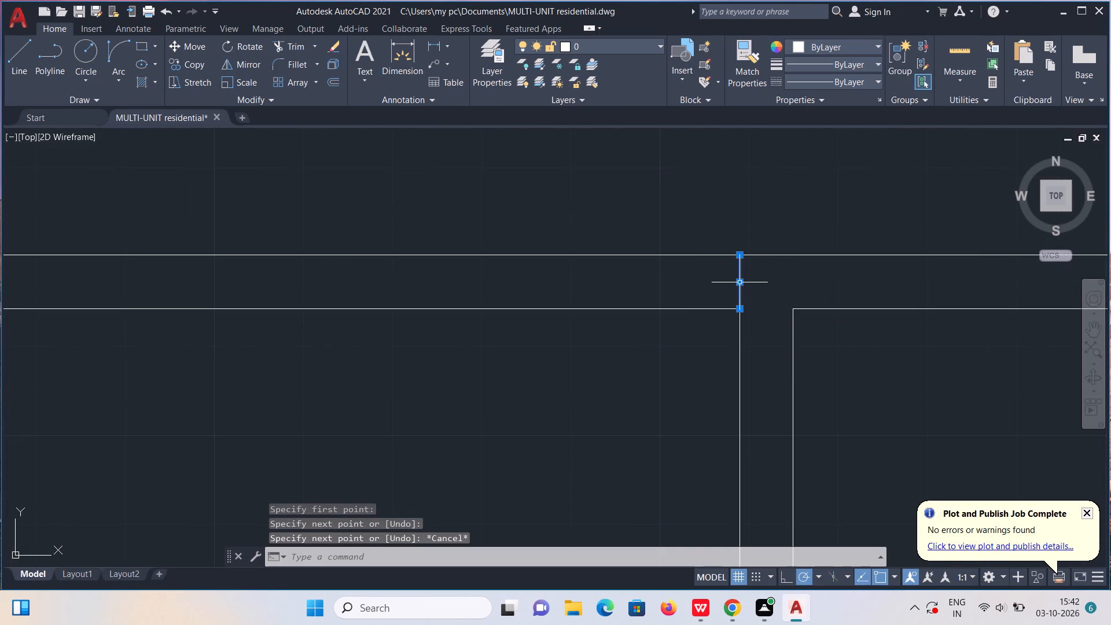
pyautogui.write('co')
pyautogui.press('Return')
pyautogui.click(738, 285)
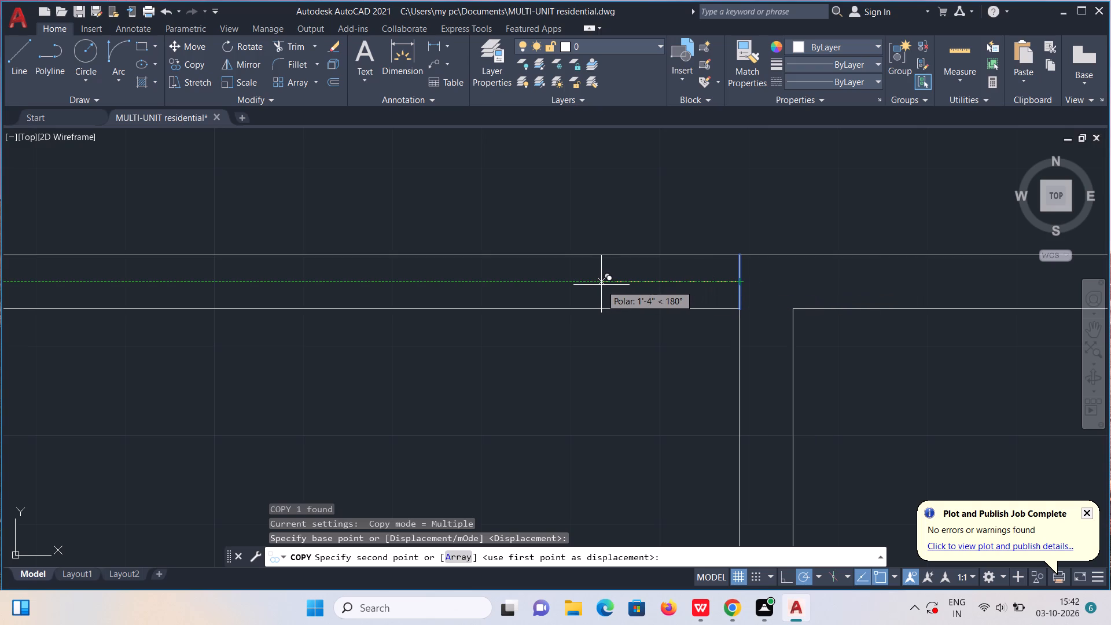
pyautogui.press('3')
pyautogui.press("'")
pyautogui.press('Return')
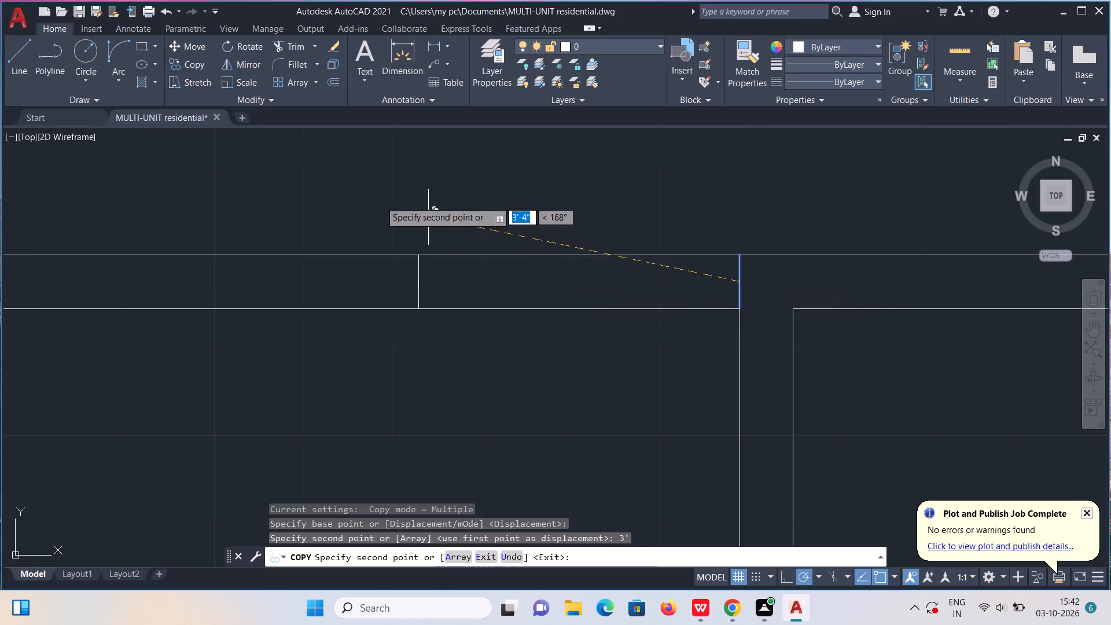
# Trim both horizontal partition lines between the two jamb lines to open the lower-left room's 3' doorway.
pyautogui.click(303, 52)
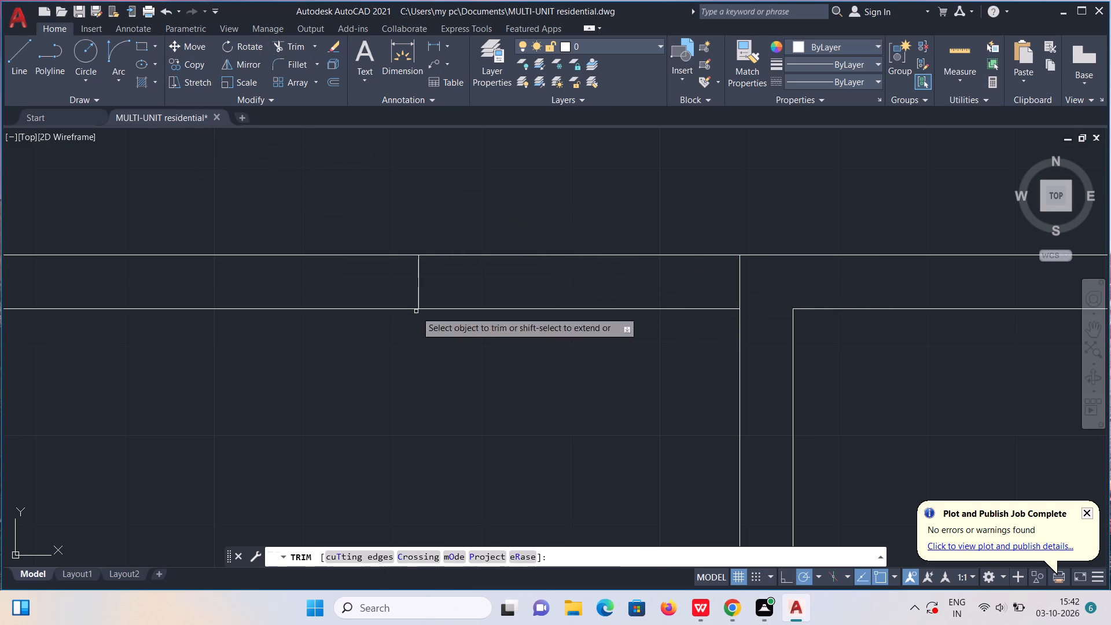
pyautogui.moveTo(562, 213); pyautogui.dragTo(564, 321)
pyautogui.press('Escape')
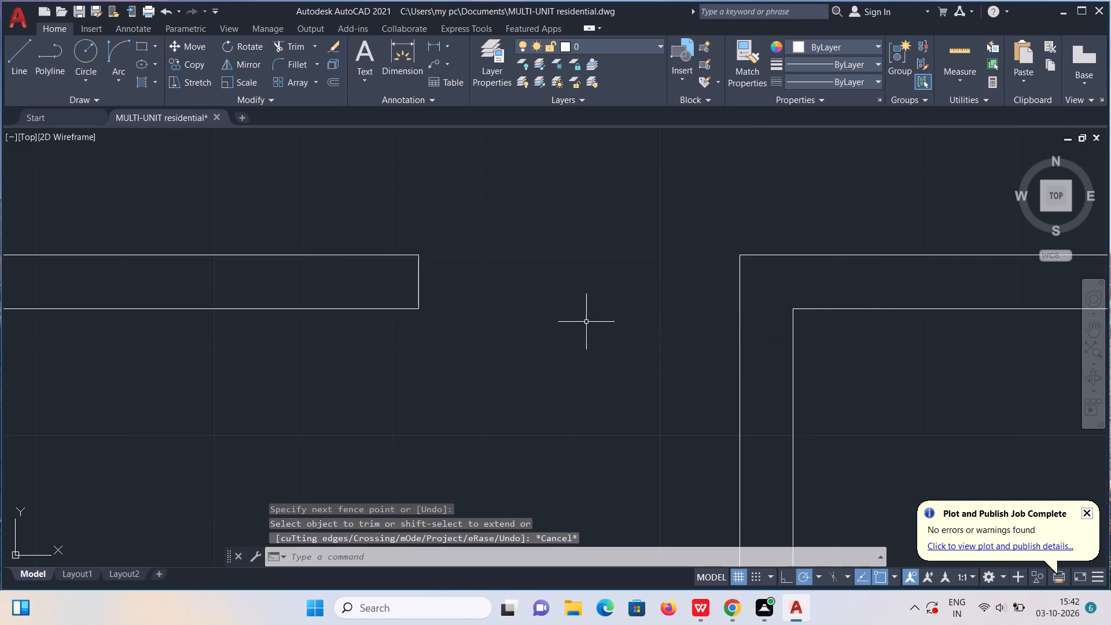
# Draw the room's door from the right jamb's midpoint: 2" left, 3' down, and a diagonal to the left jamb's lower corner.
pyautogui.press('l')
pyautogui.press('Return')
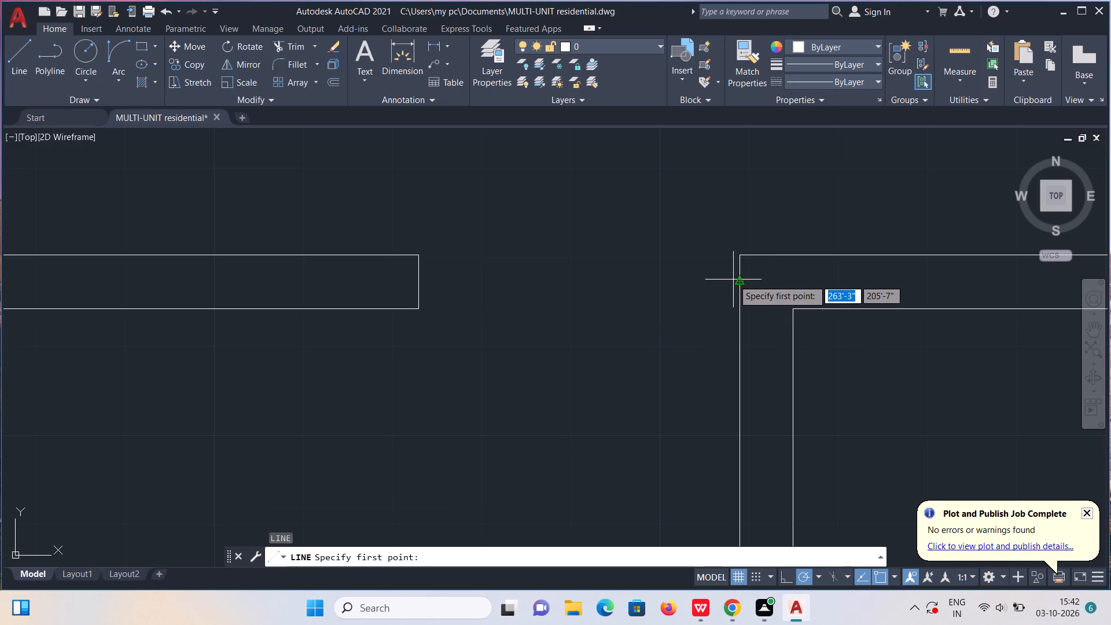
pyautogui.click(738, 281)
pyautogui.write('2"')
pyautogui.press('Return')
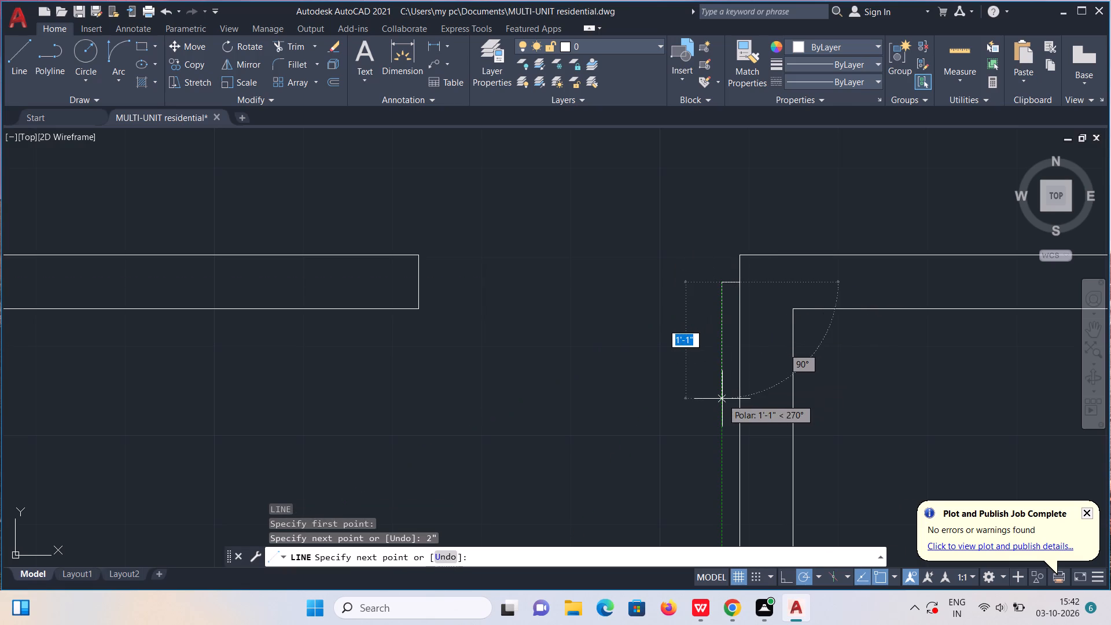
pyautogui.write("3'")
pyautogui.press('Return')
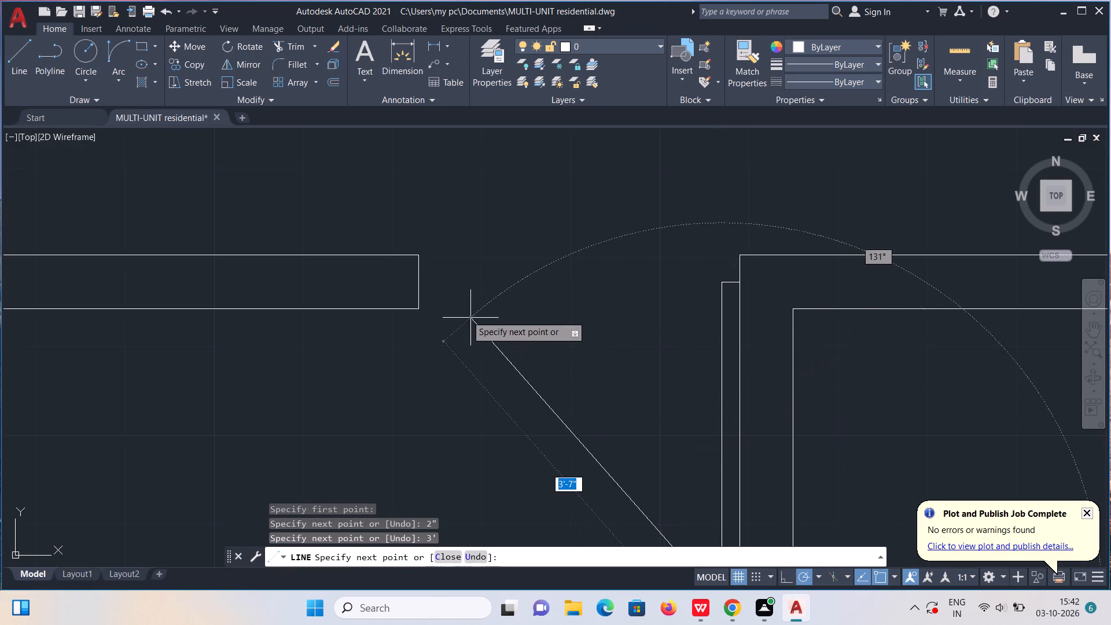
pyautogui.click(421, 307)
pyautogui.press('Escape')
pyautogui.scroll(-1, 437, 303)
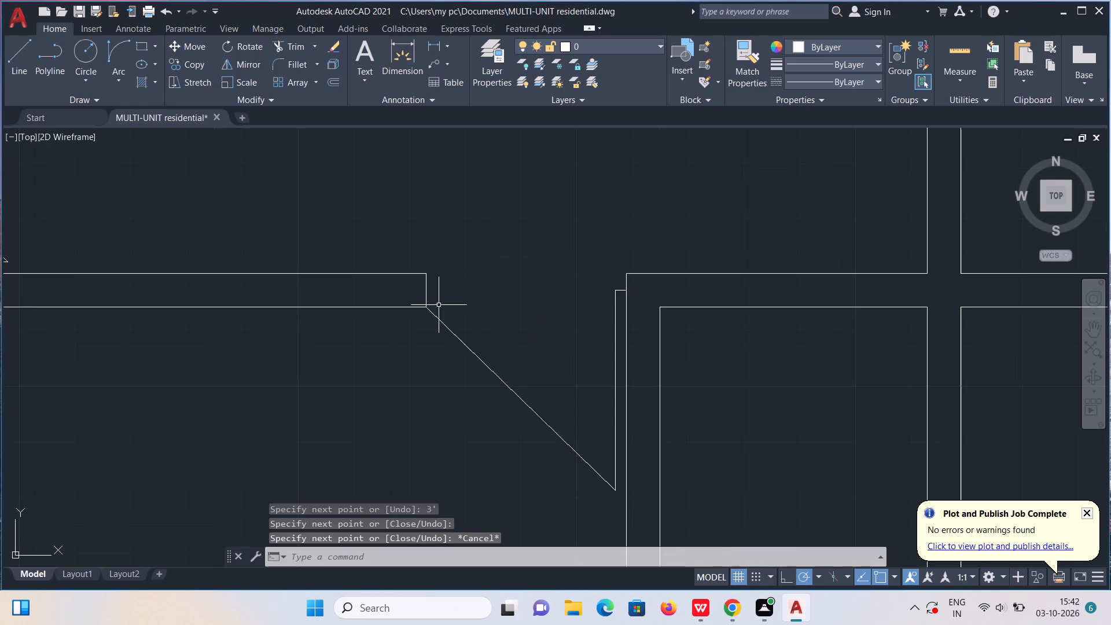
# Offset the top and right inner wall lines of the room above the lower-right corner room 2' inward.
pyautogui.moveTo(526, 366); pyautogui.dragTo(424, 324, button='middle')
pyautogui.scroll(-1, 428, 324)
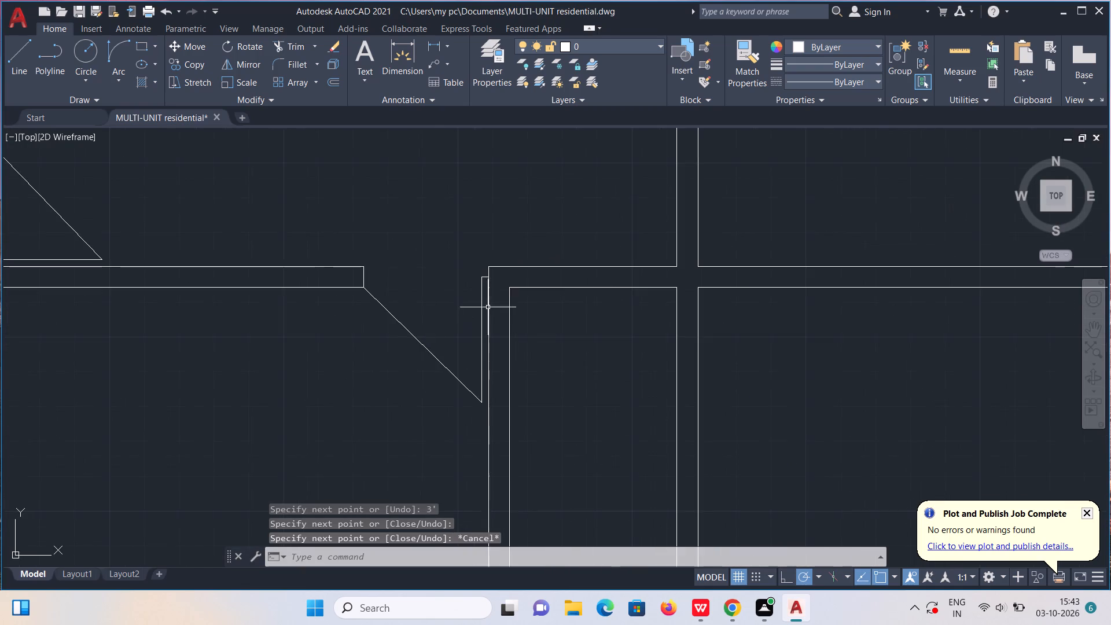
pyautogui.scroll(-1, 571, 263)
pyautogui.moveTo(602, 284); pyautogui.dragTo(612, 416, button='middle')
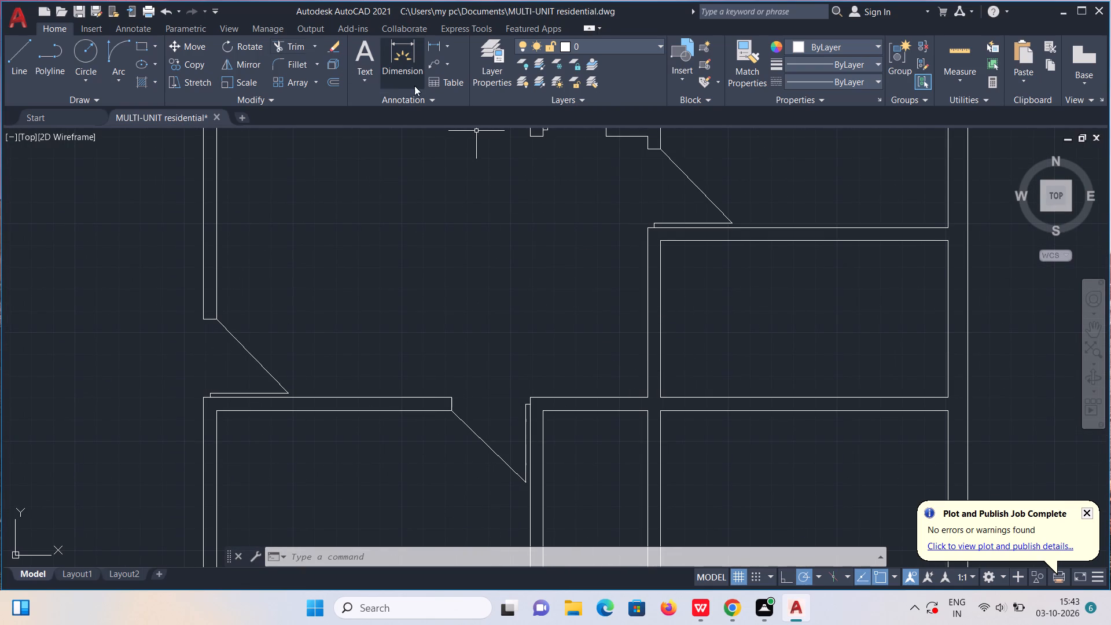
pyautogui.click(336, 83)
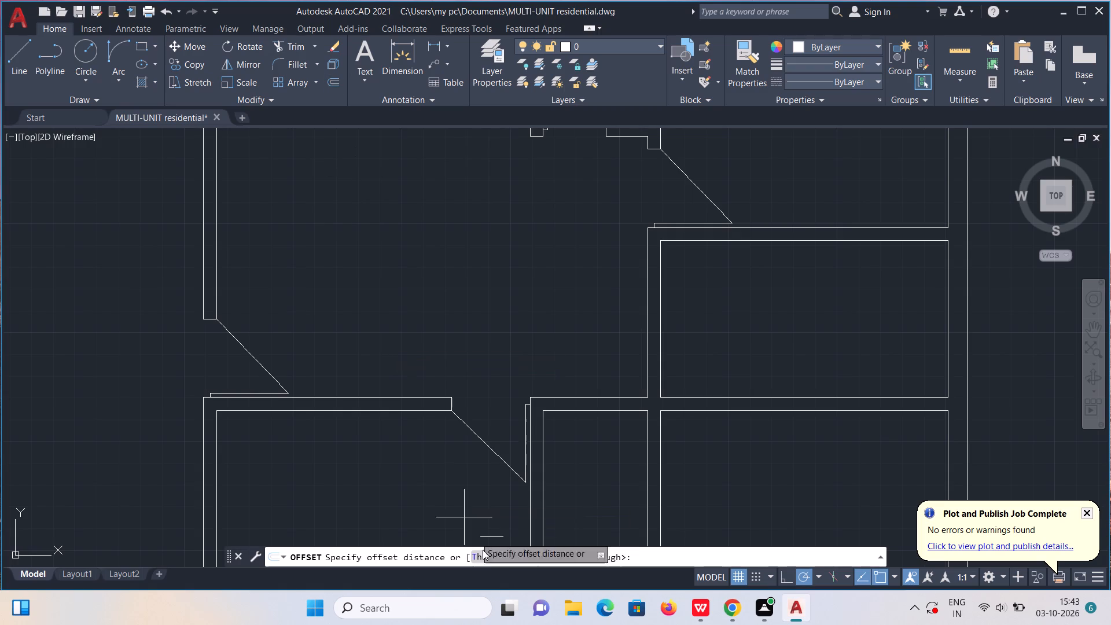
pyautogui.click(490, 557)
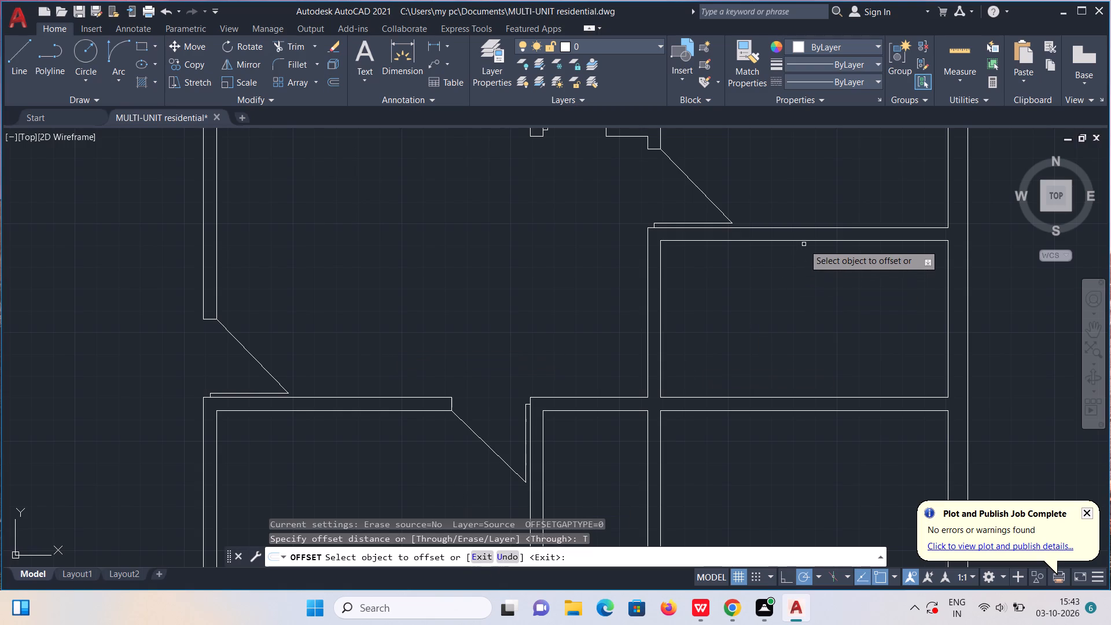
pyautogui.click(804, 241)
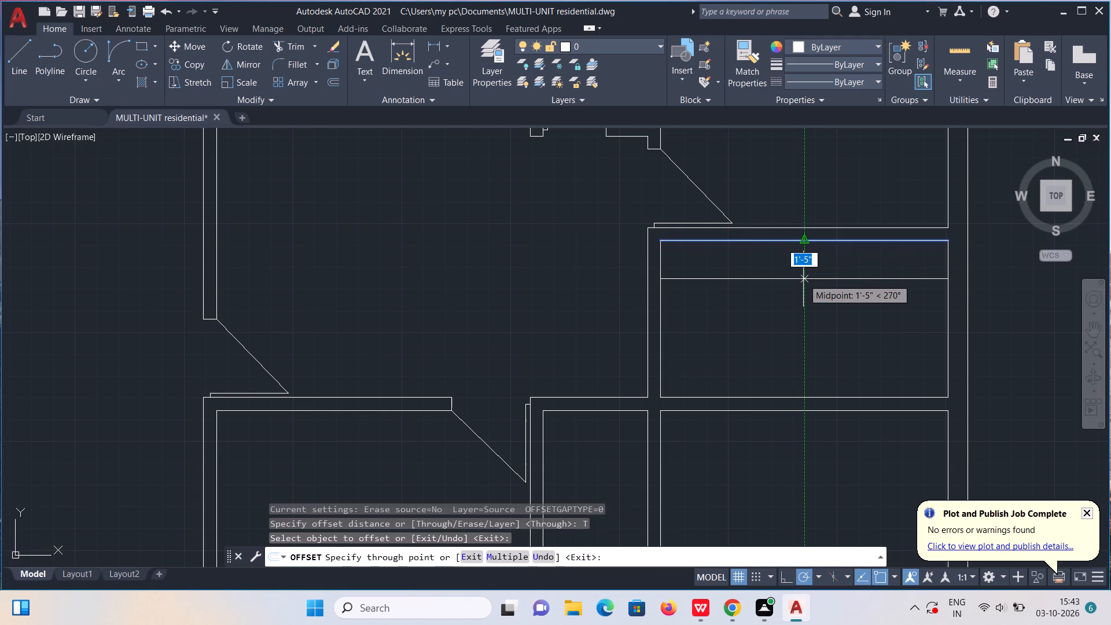
pyautogui.write("2'")
pyautogui.press('Return')
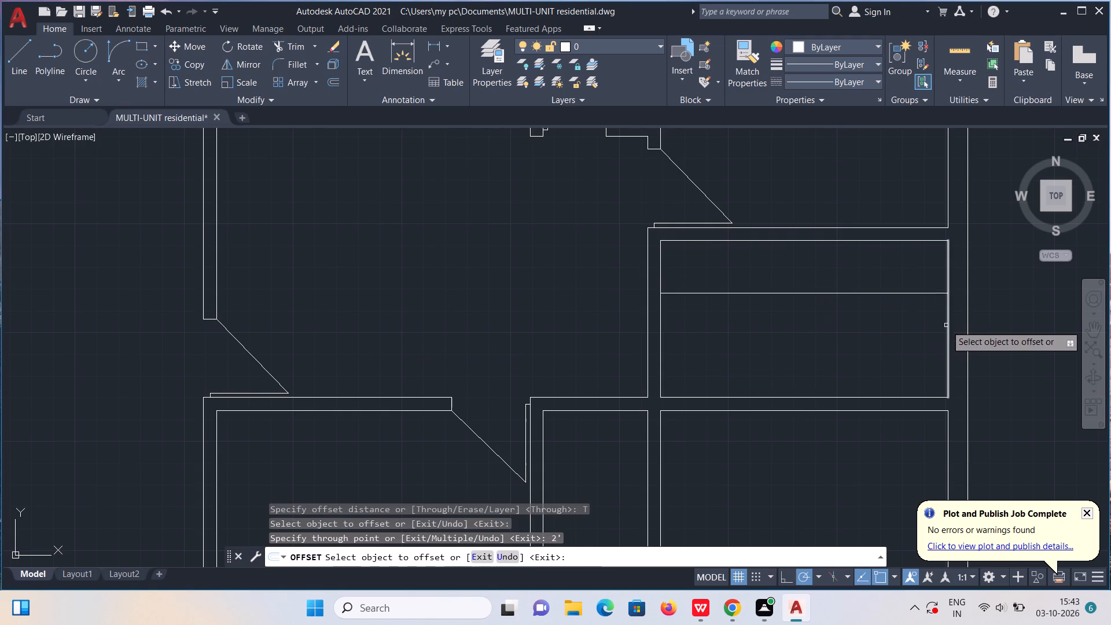
pyautogui.click(947, 325)
pyautogui.write("2'")
pyautogui.press('Return')
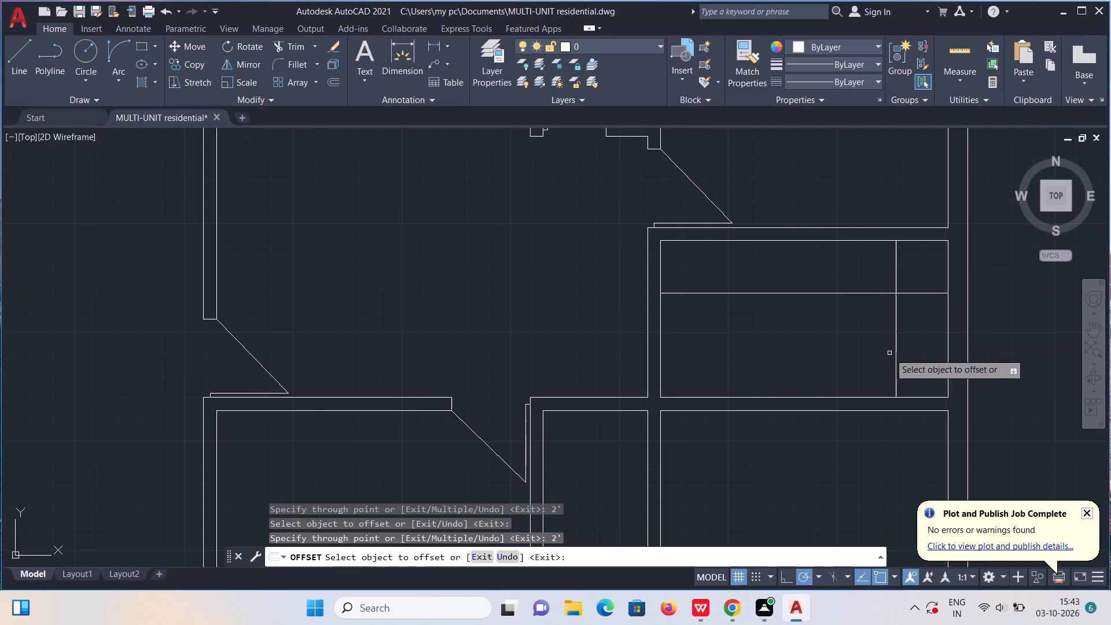
# Trim the overlapping ends of the two offset lines where they cross to form an L-shaped counter edge.
pyautogui.click(303, 48)
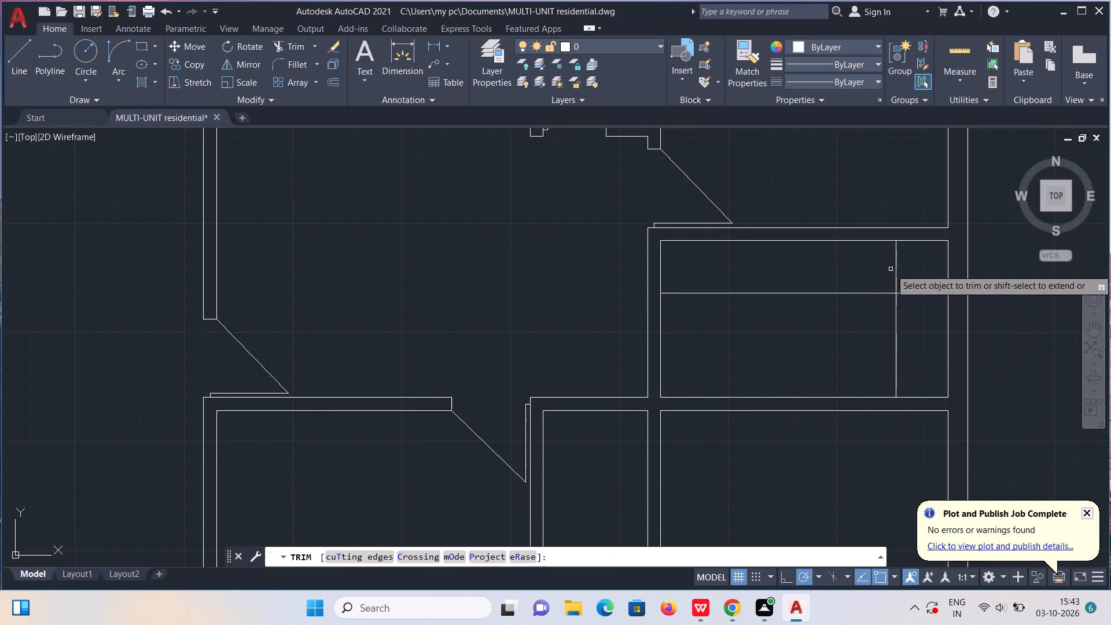
pyautogui.moveTo(887, 264); pyautogui.dragTo(924, 312)
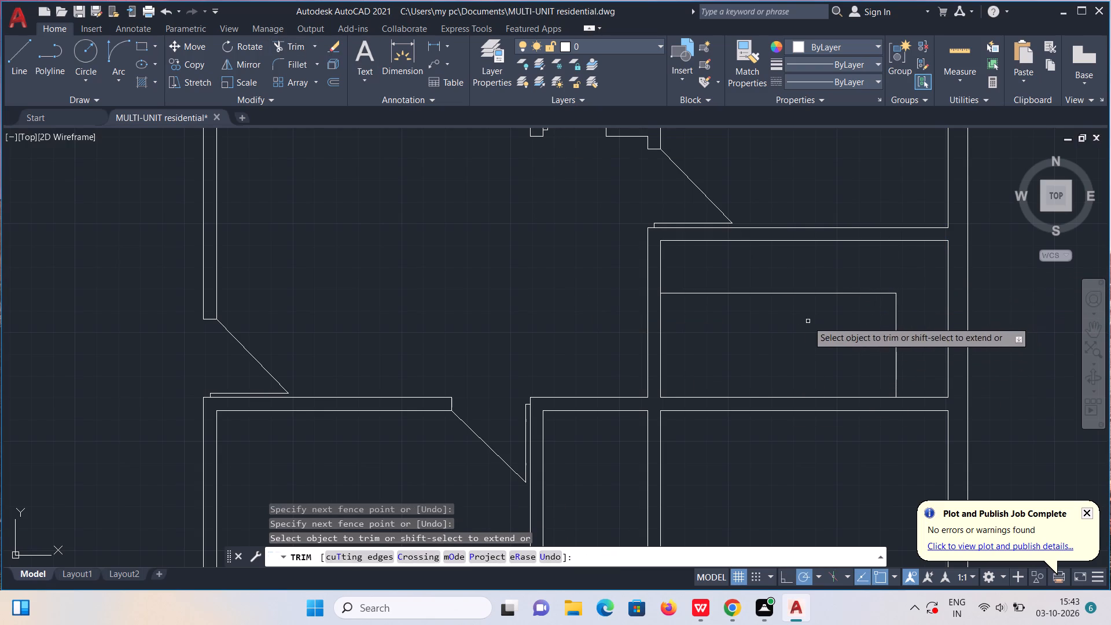
pyautogui.press('Escape')
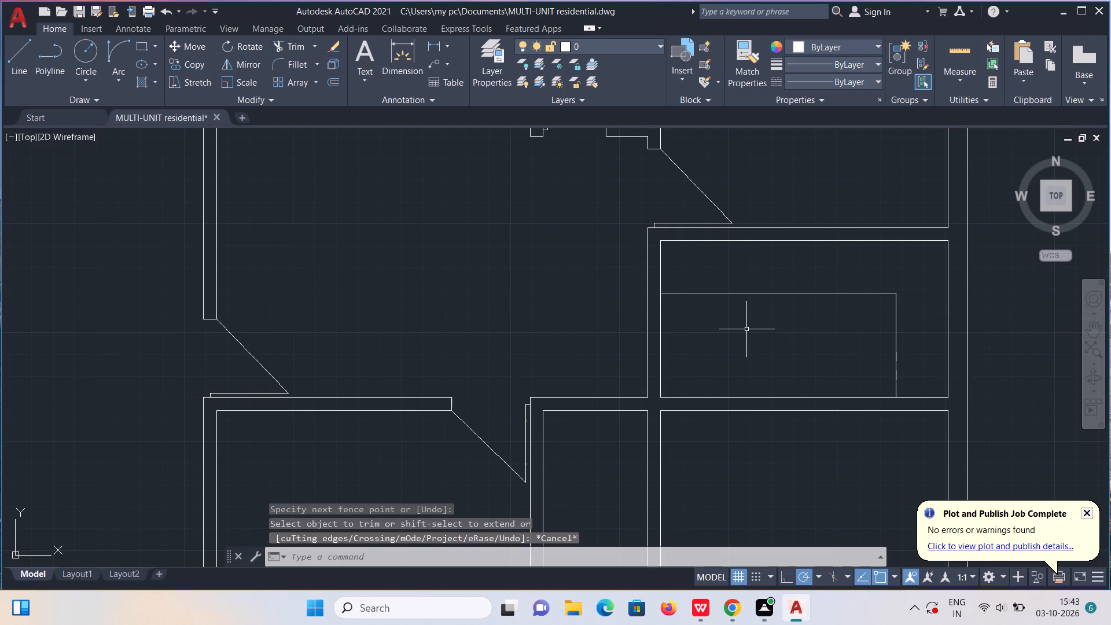
# Draw a short closing line across the bottom end of the counter room's left partition, where it meets the horizontal partition.
pyautogui.press('l')
pyautogui.press('Return')
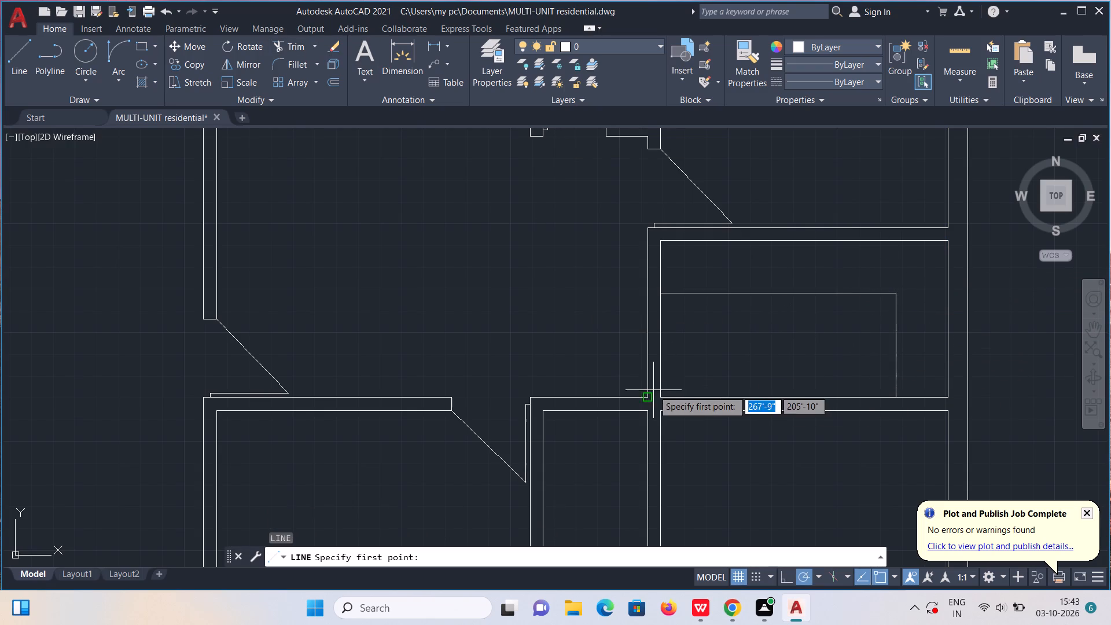
pyautogui.scroll(1, 653, 390)
pyautogui.click(642, 399)
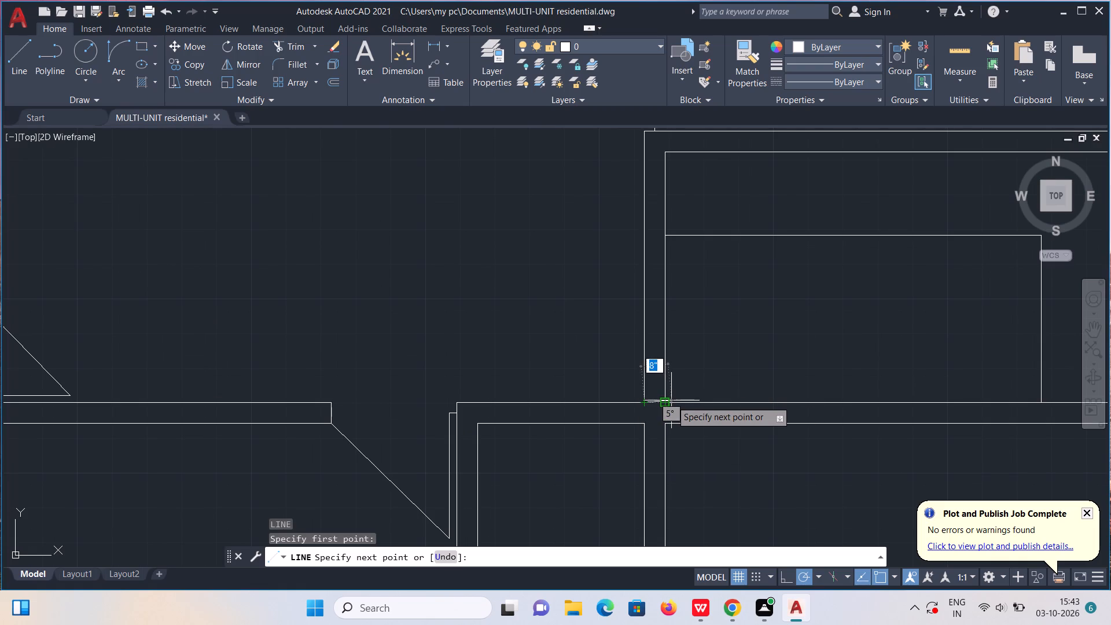
pyautogui.click(667, 402)
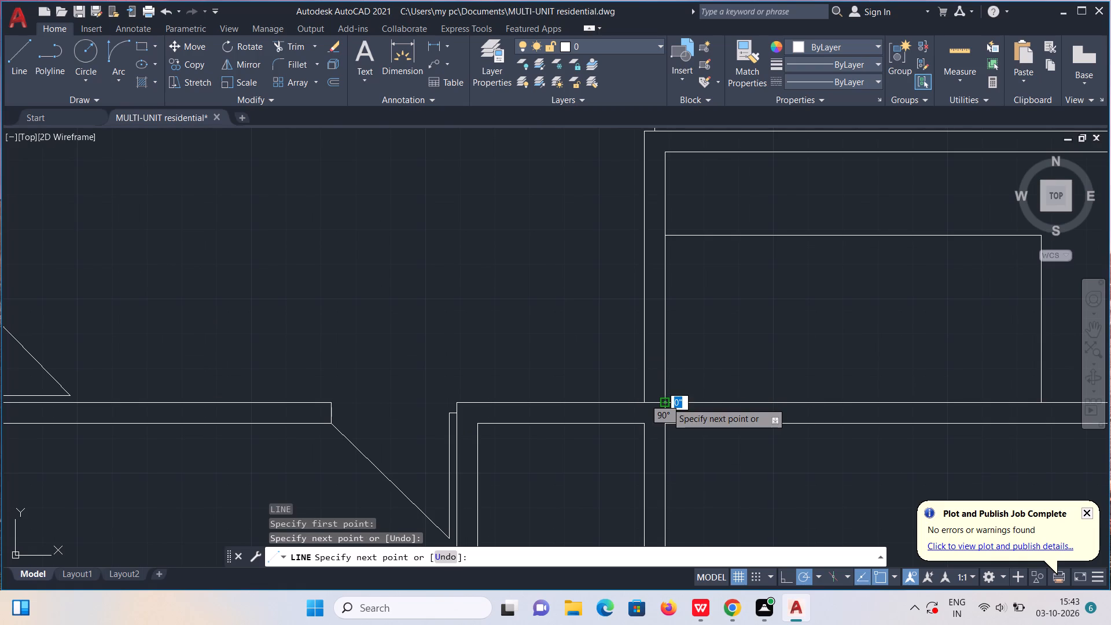
pyautogui.press('Escape')
# Copy the short closing line 2'5" upward along the counter room's left partition.
pyautogui.click(657, 402)
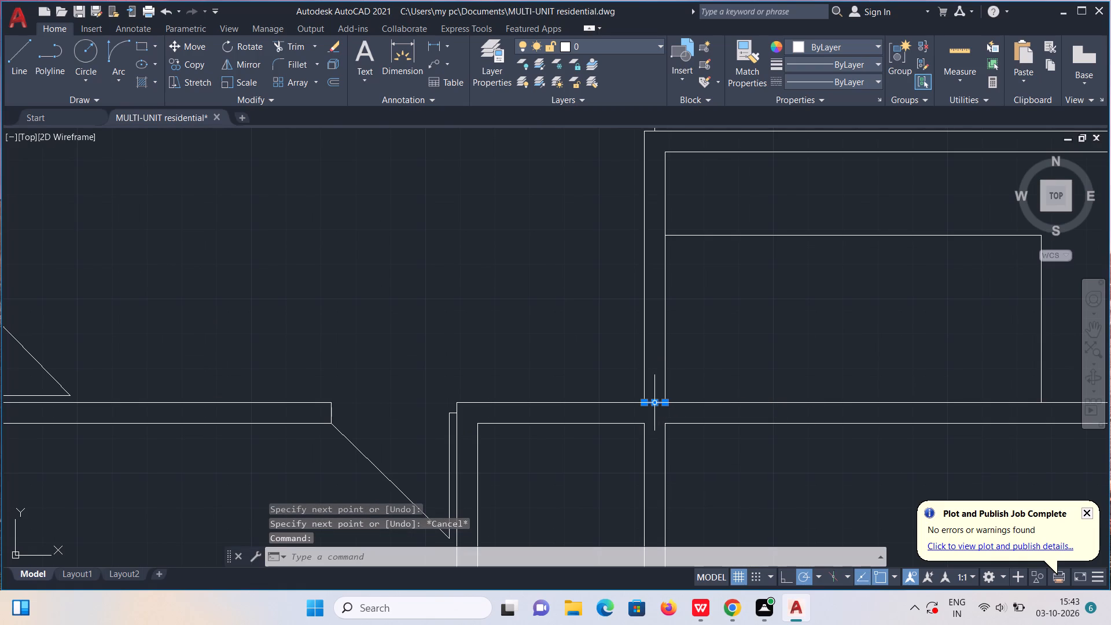
pyautogui.write('co')
pyautogui.press('Return')
pyautogui.click(654, 401)
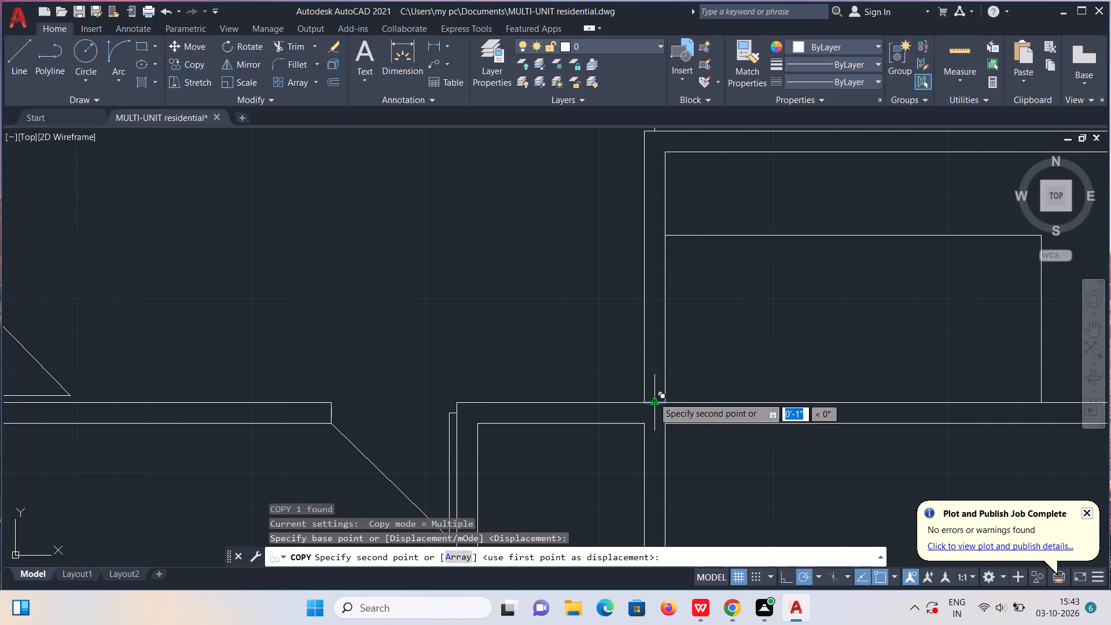
pyautogui.write("2'5")
pyautogui.hotkey('shift', '"')
pyautogui.press('Return')
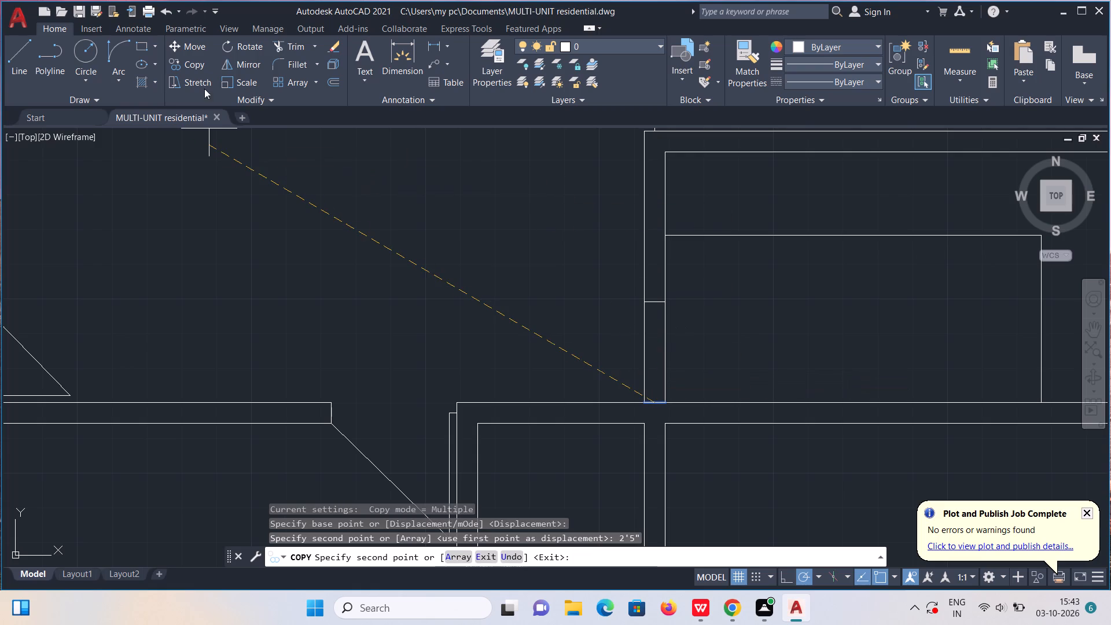
# Trim both left partition lines below the copied jamb line to open the counter room's 2'5" doorway.
pyautogui.click(295, 47)
pyautogui.moveTo(562, 330); pyautogui.dragTo(740, 344)
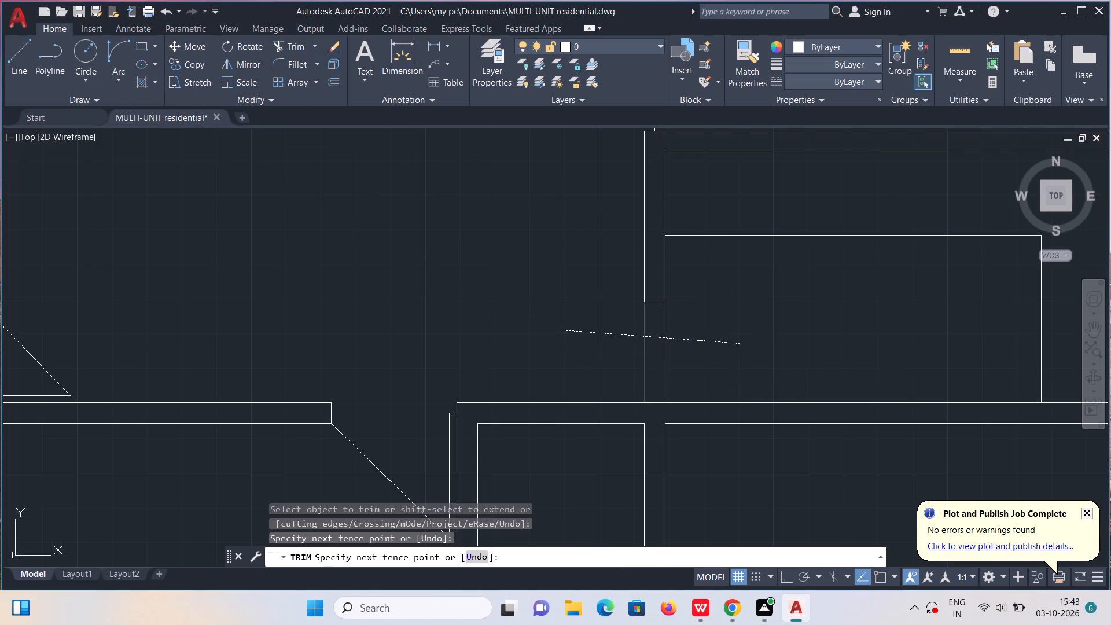
pyautogui.press('Escape')
# Draw the counter room's door from the lower jamb's midpoint: 2" up, 2'5" right, and a diagonal to the upper jamb's right corner.
pyautogui.scroll(1, 665, 388)
pyautogui.press('l')
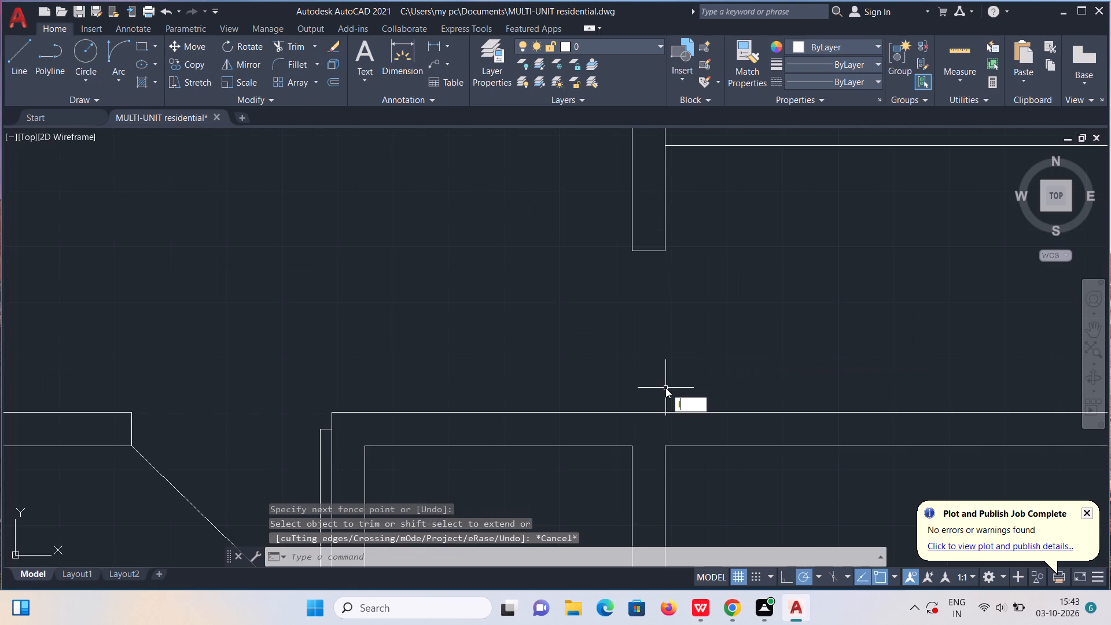
pyautogui.press('Return')
pyautogui.click(645, 409)
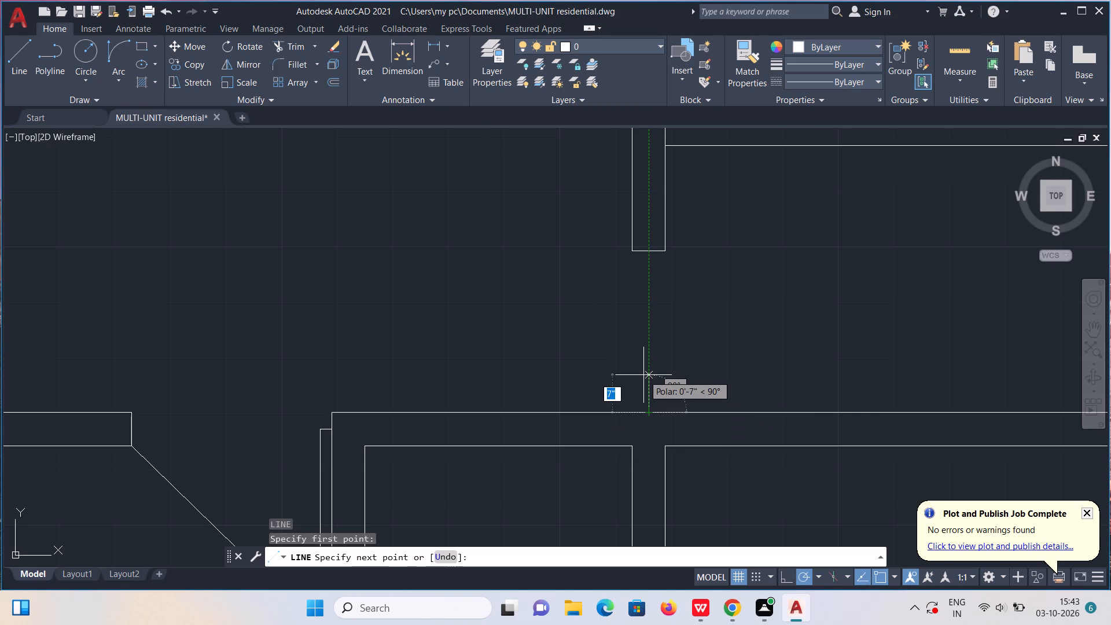
pyautogui.write('2"')
pyautogui.press('Return')
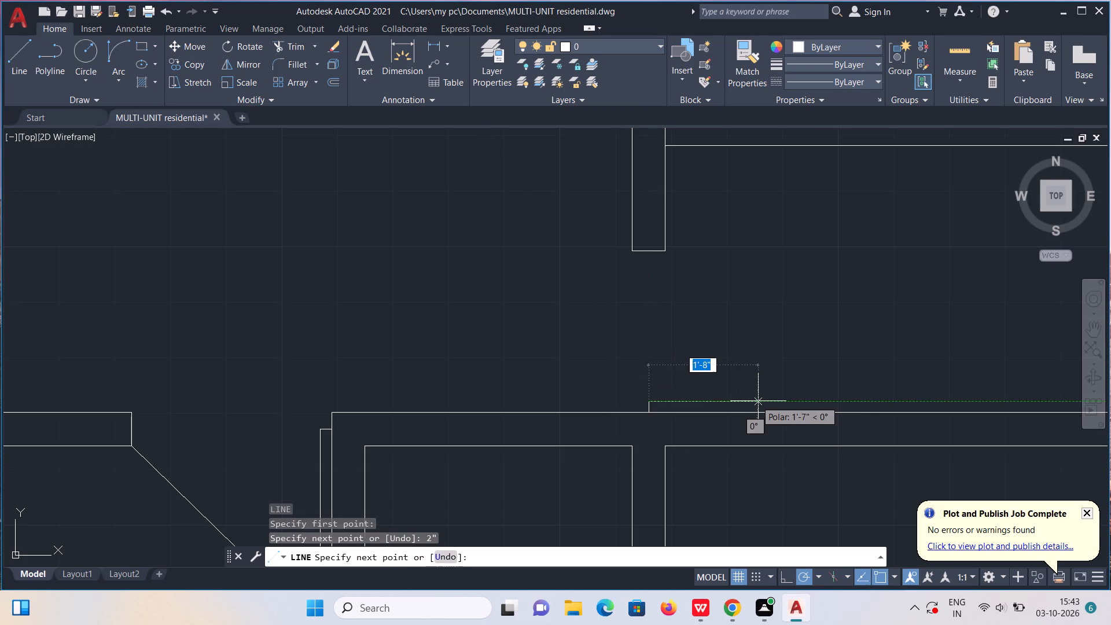
pyautogui.write('2\'5"')
pyautogui.press('Return')
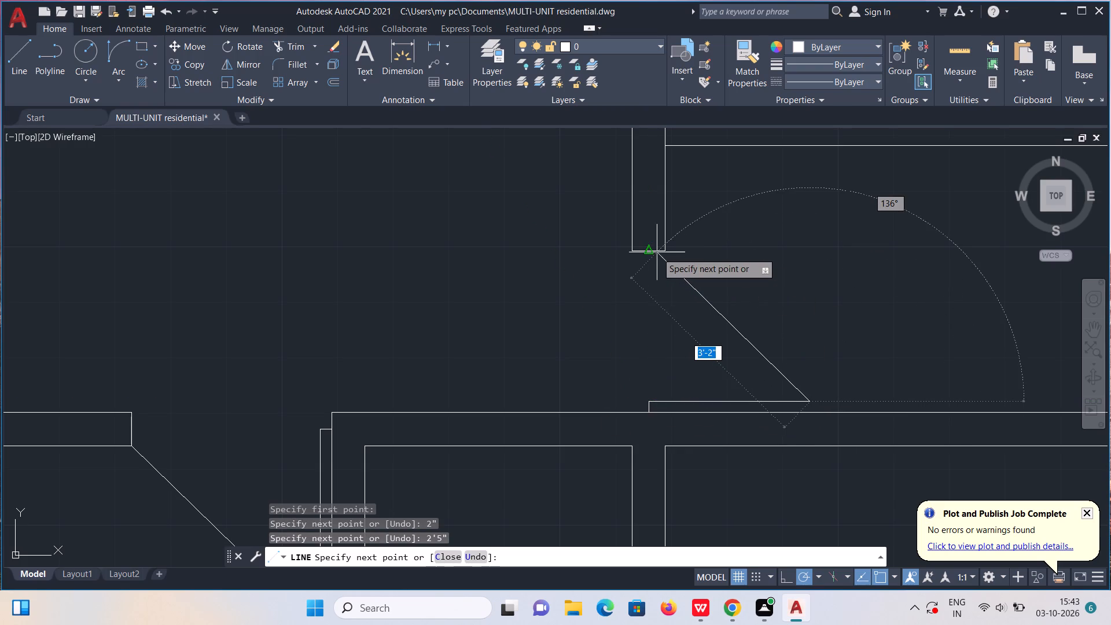
pyautogui.click(665, 251)
pyautogui.scroll(-3, 666, 251)
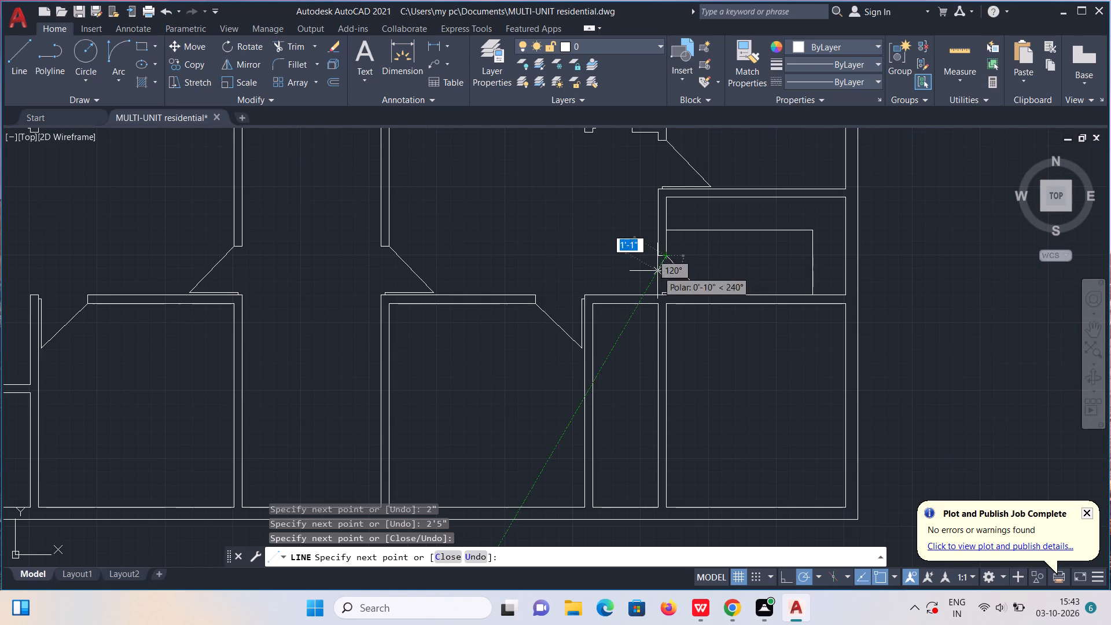
pyautogui.press('Escape')
# Offset the bottom inner wall line of the narrow space between the two lower rooms 7' up, and the new line another 6" up.
pyautogui.moveTo(663, 343); pyautogui.dragTo(690, 302, button='middle')
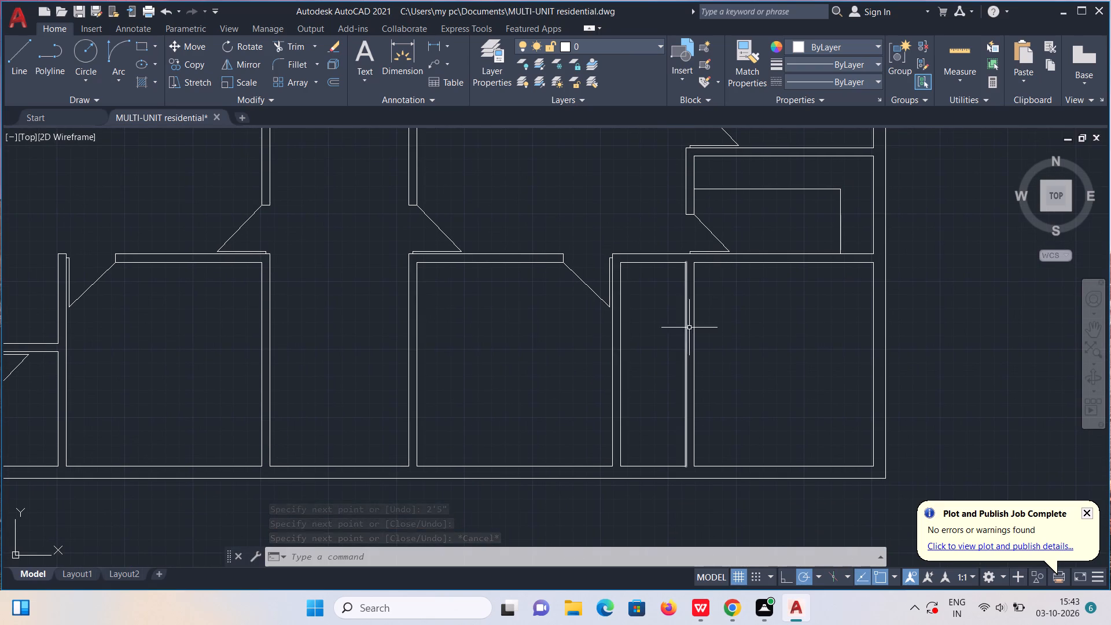
pyautogui.click(330, 81)
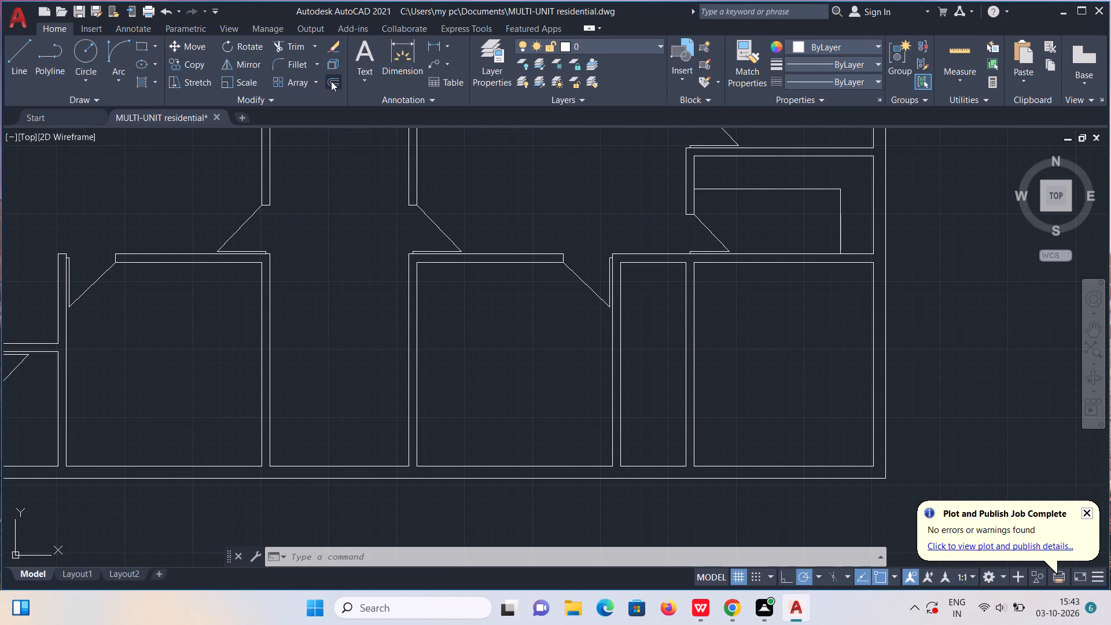
pyautogui.click(492, 557)
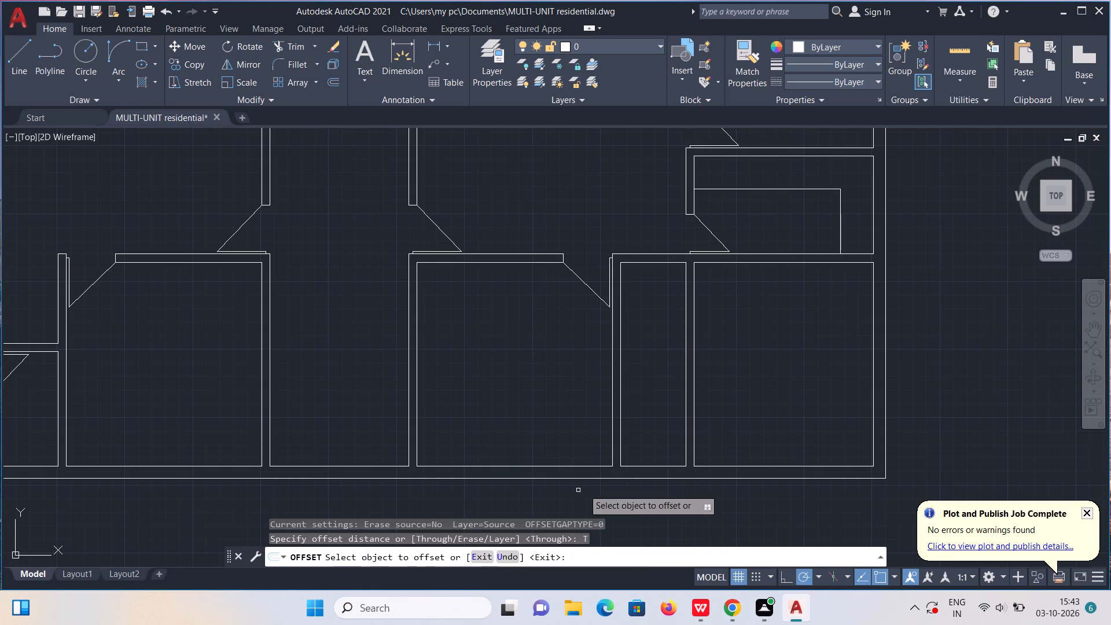
pyautogui.click(652, 465)
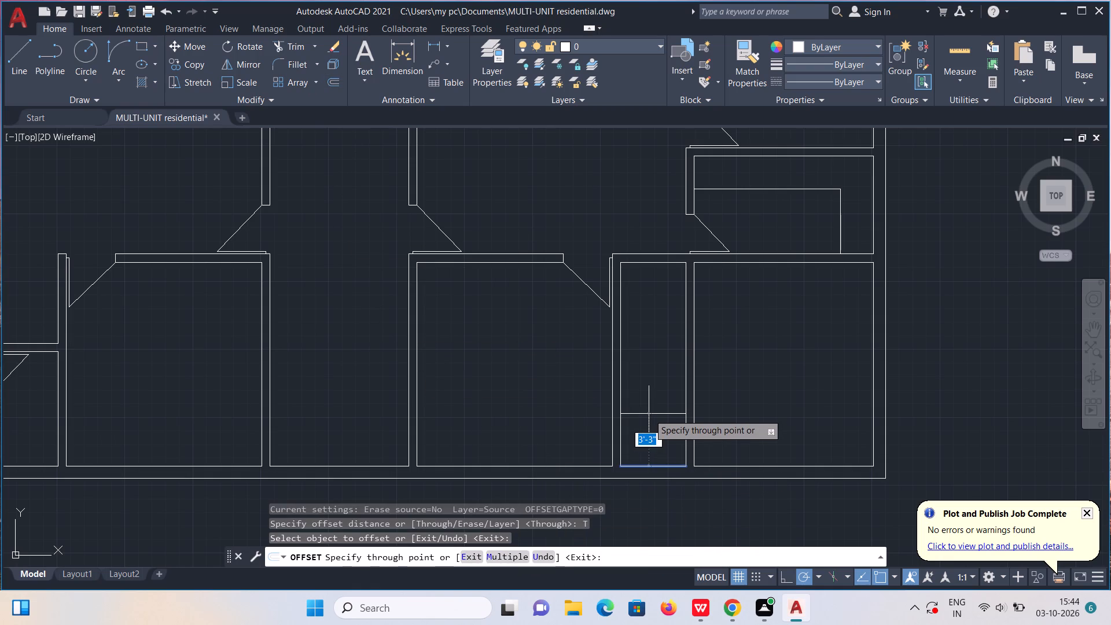
pyautogui.write("7'")
pyautogui.press('Return')
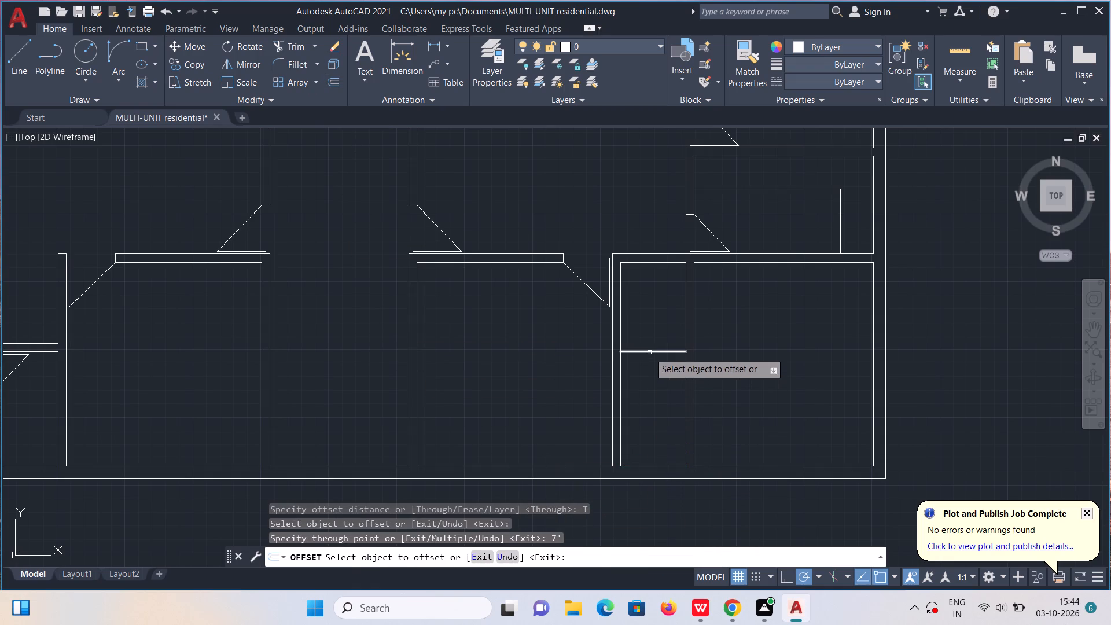
pyautogui.click(649, 352)
pyautogui.press('6')
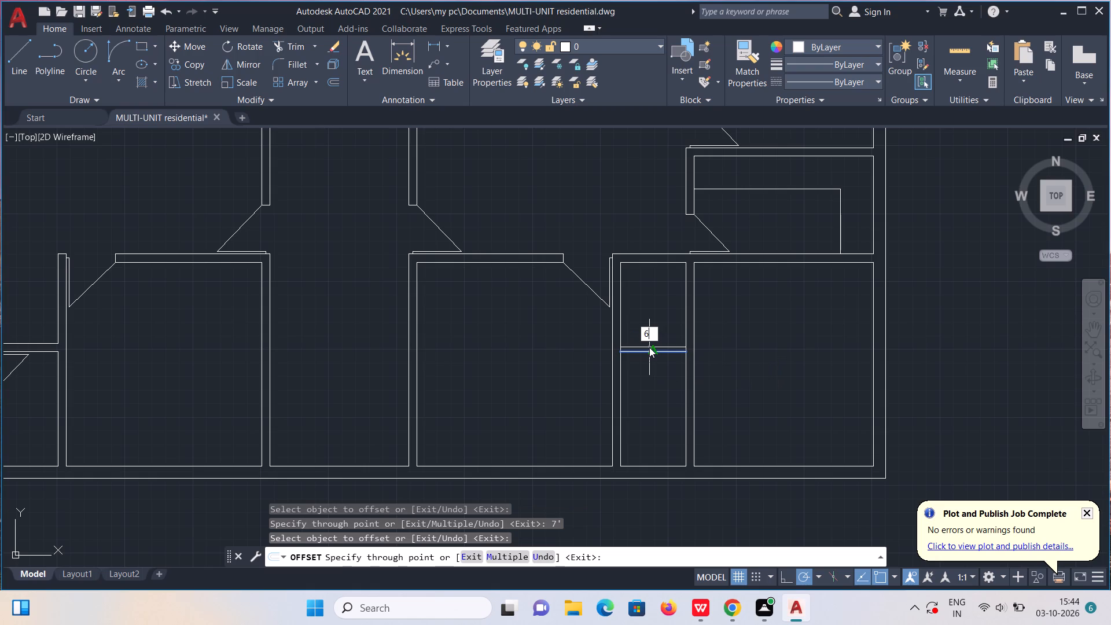
pyautogui.hotkey('shift', '"')
pyautogui.press('Return')
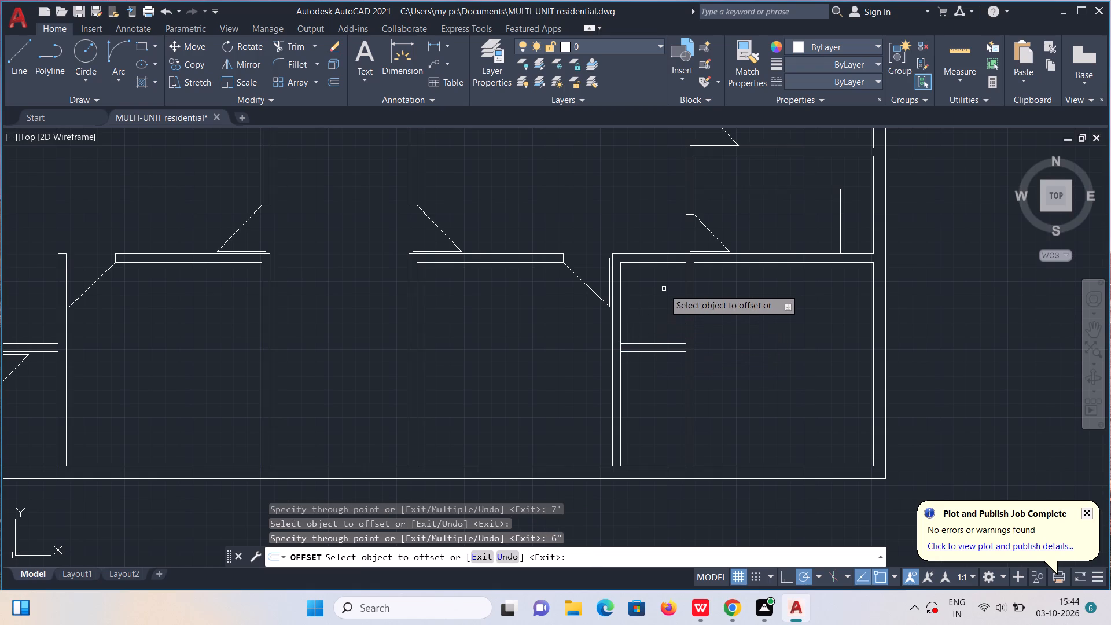
pyautogui.press('Escape')
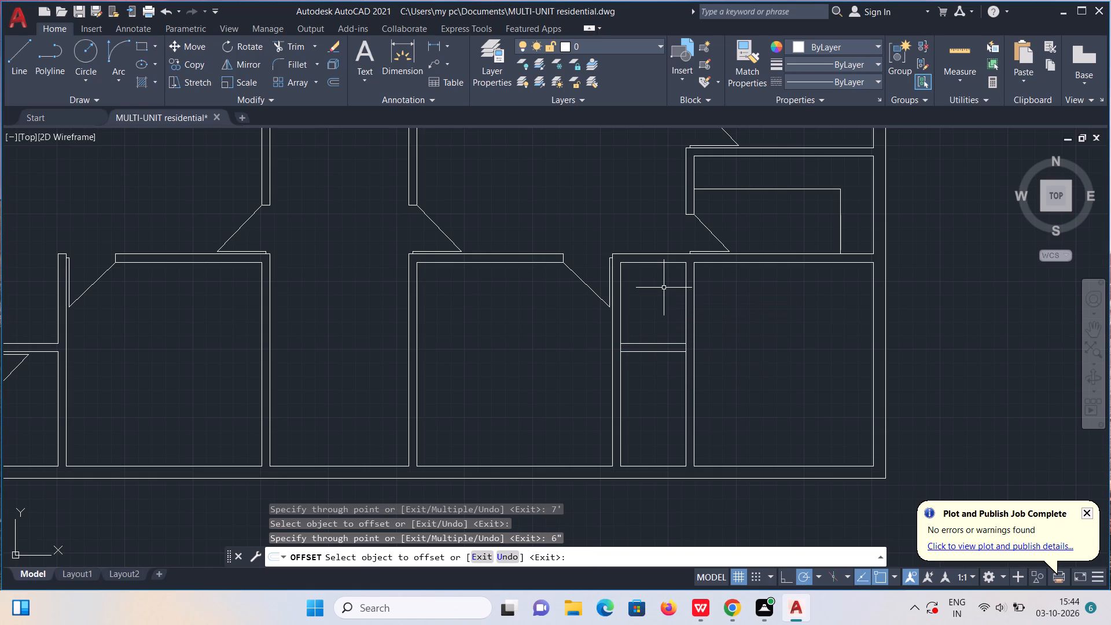
# Draw short vertical closing lines across the horizontal partition at the right and left sides of the narrow space.
pyautogui.press('l')
pyautogui.press('Return')
pyautogui.click(686, 263)
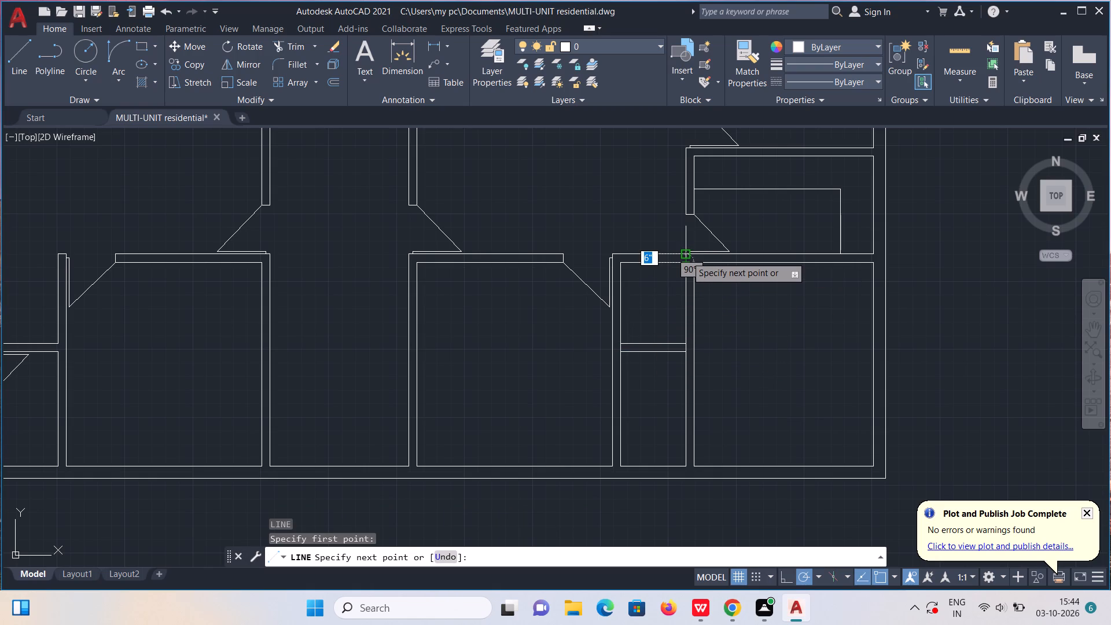
pyautogui.click(686, 256)
pyautogui.press('Escape')
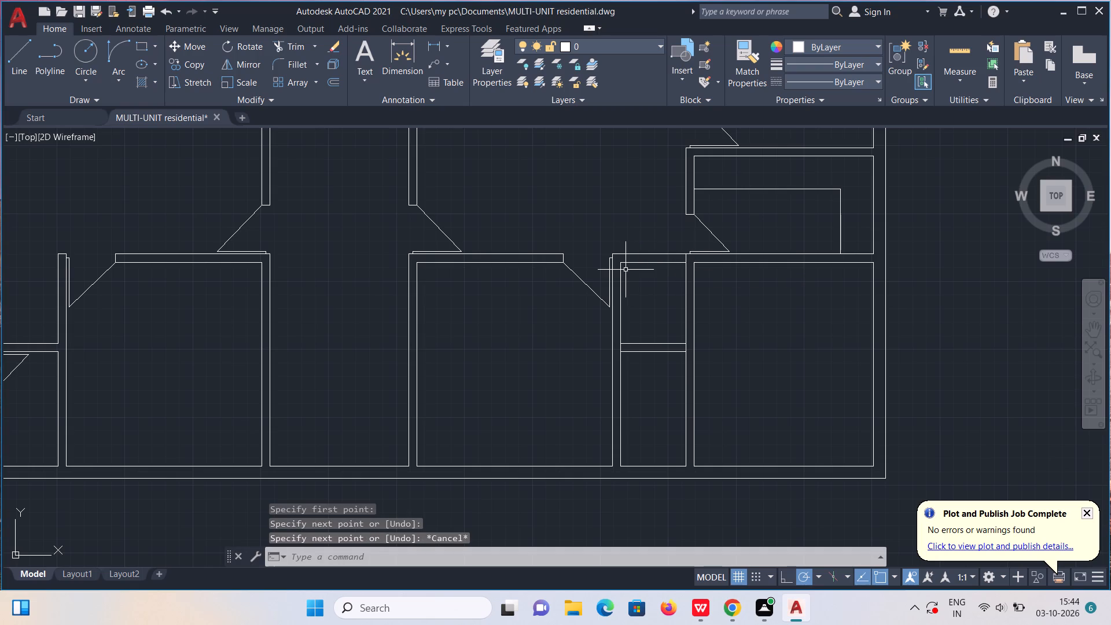
pyautogui.press('l')
pyautogui.press('Return')
pyautogui.scroll(2, 606, 270)
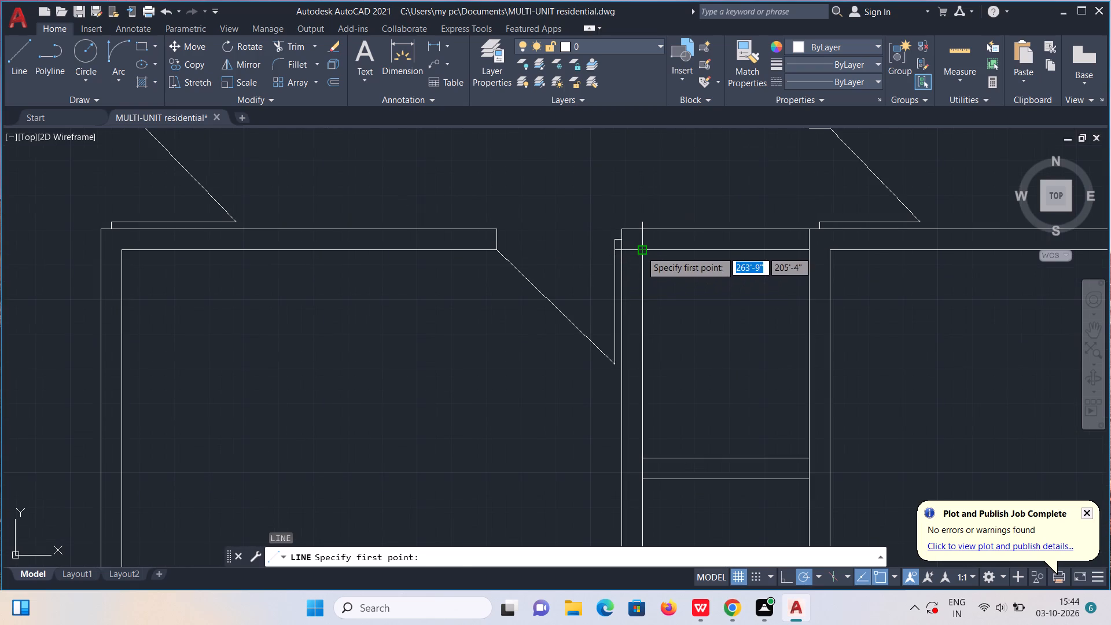
pyautogui.click(641, 251)
pyautogui.click(642, 226)
pyautogui.press('Escape')
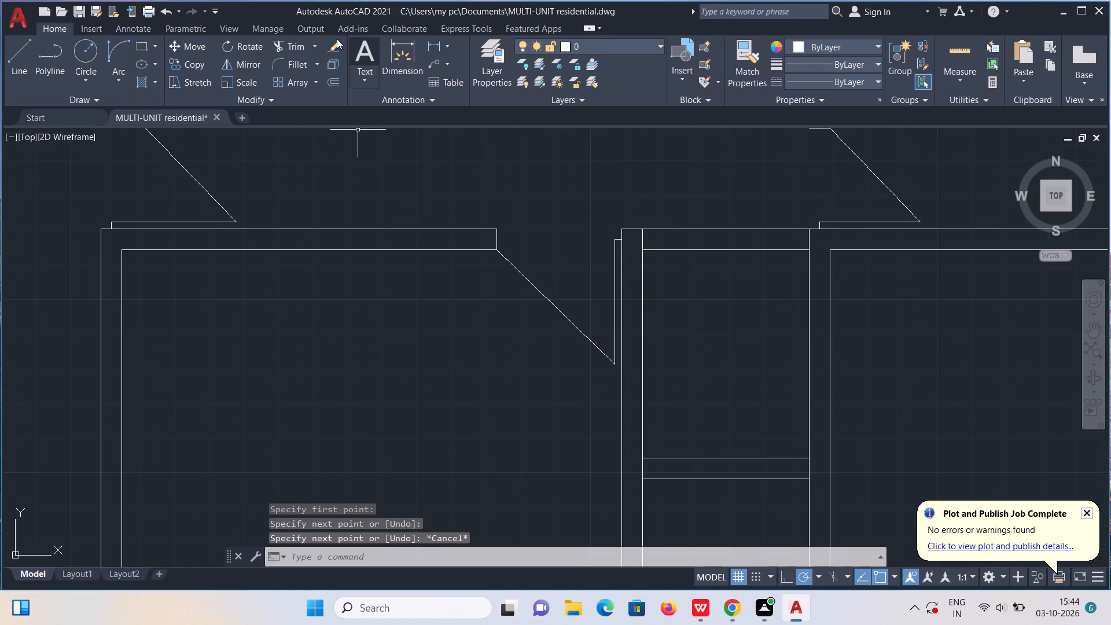
# Trim both horizontal partition lines between the two closing lines to open the top of the narrow space.
pyautogui.click(288, 41)
pyautogui.moveTo(731, 201); pyautogui.dragTo(732, 285)
pyautogui.scroll(-2, 719, 281)
pyautogui.press('Escape')
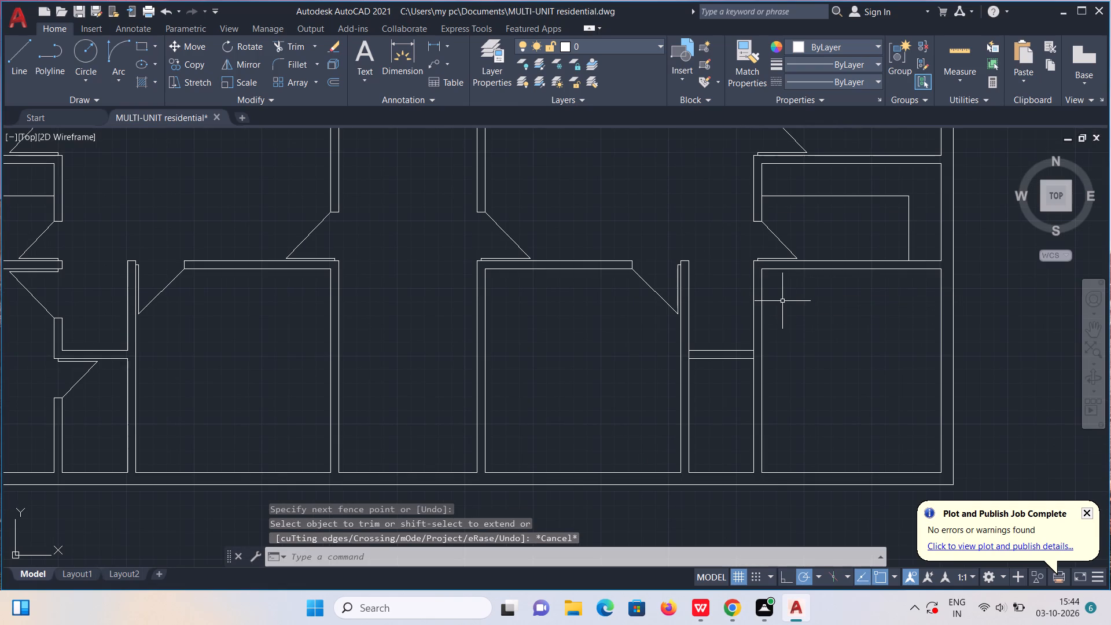
# Draw a jamb line across the lower-right room's left wall at its top inner corner and copy it 3' down.
pyautogui.press('l')
pyautogui.press('Return')
pyautogui.scroll(1, 753, 300)
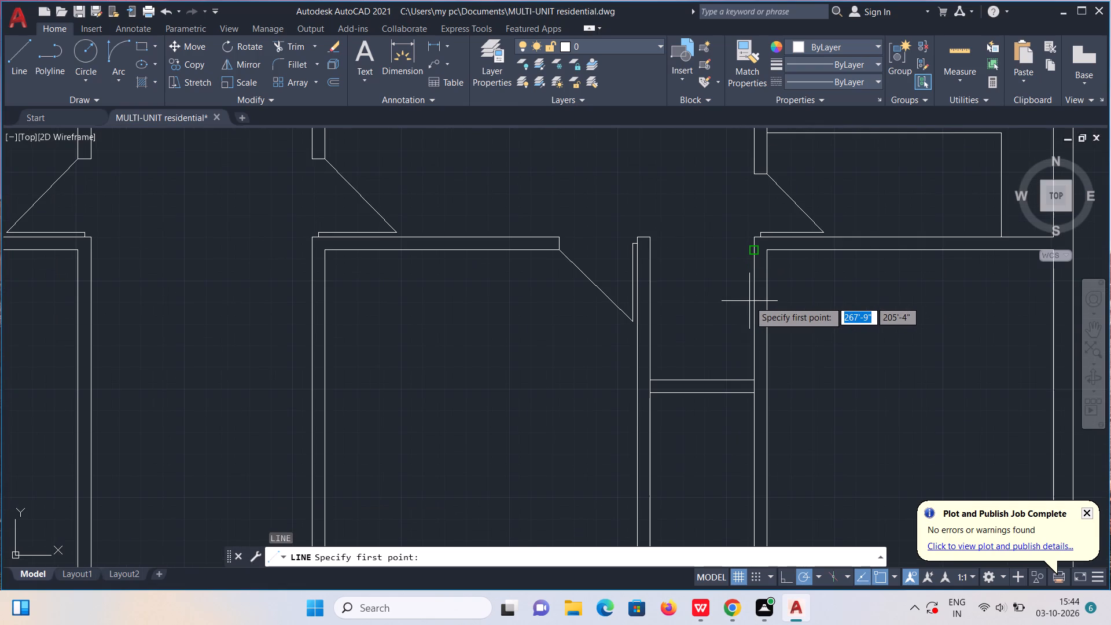
pyautogui.scroll(2, 752, 295)
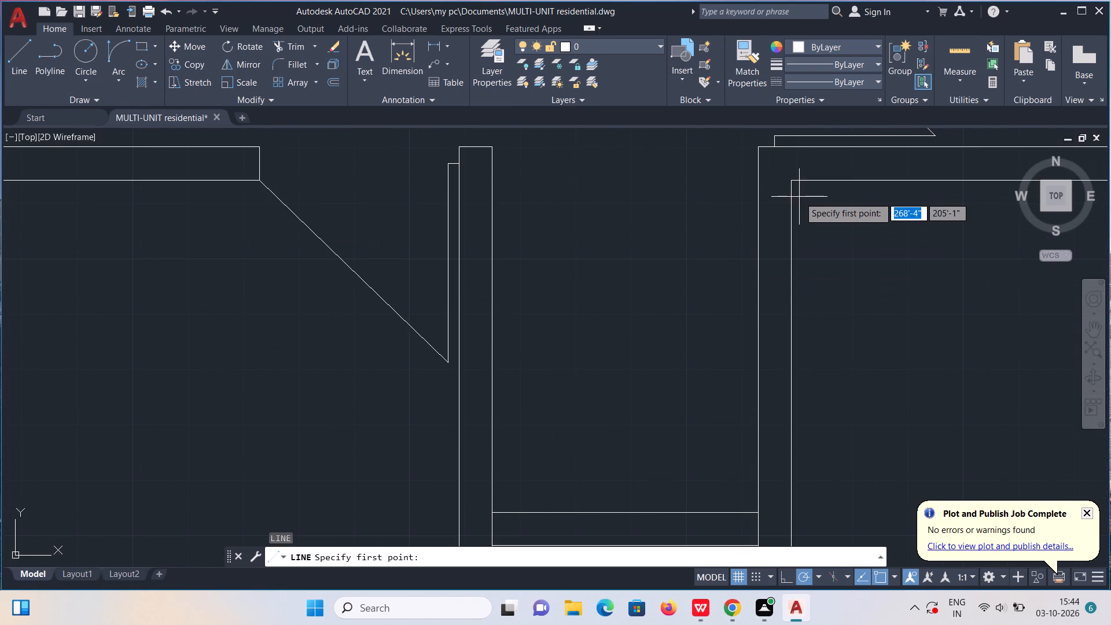
pyautogui.click(791, 178)
pyautogui.click(757, 181)
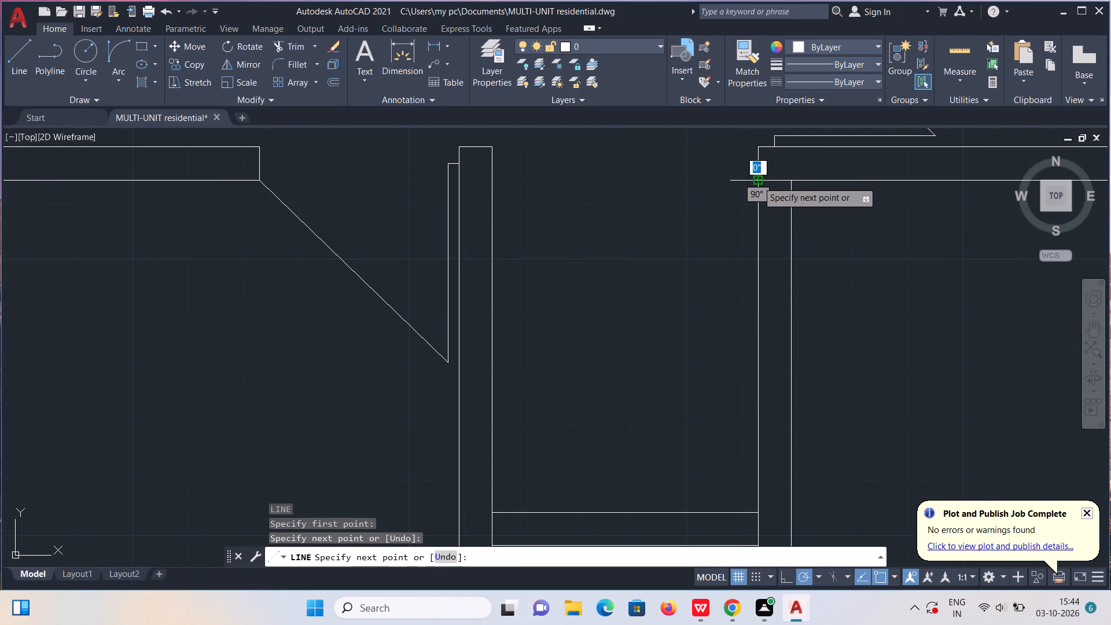
pyautogui.press('Escape')
pyautogui.click(780, 181)
pyautogui.write('co')
pyautogui.press('Return')
pyautogui.click(772, 186)
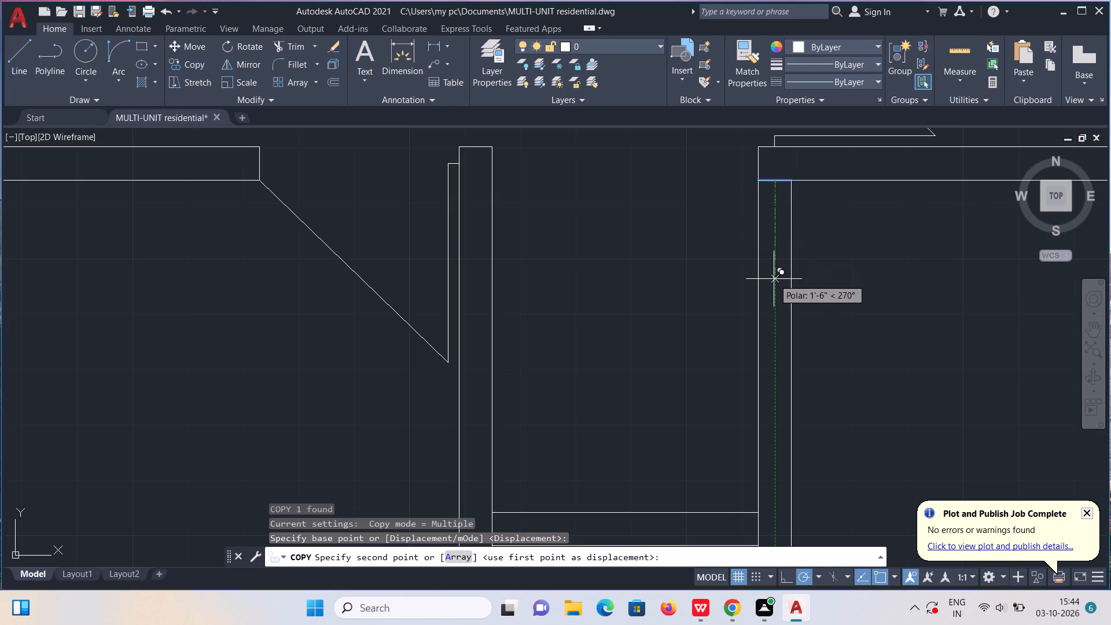
pyautogui.write("3'")
pyautogui.press('Return')
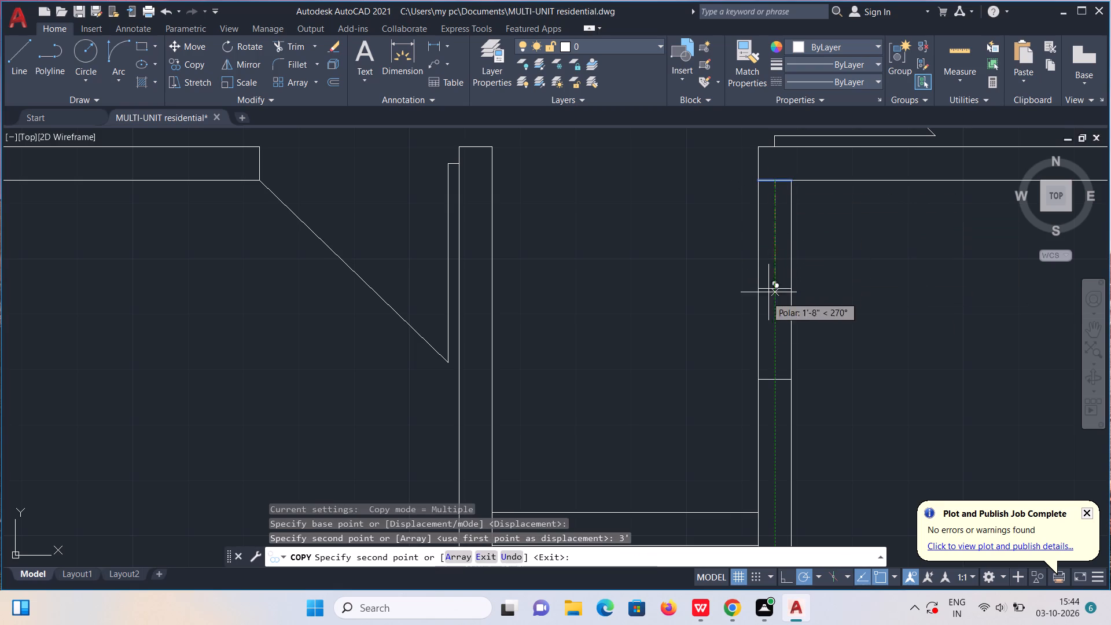
# Trim both wall lines between the two jambs to open the lower-right room's doorway.
pyautogui.click(302, 42)
pyautogui.moveTo(612, 269); pyautogui.dragTo(850, 264)
pyautogui.press('Escape')
# Draw the lower-right room's door from the upper jamb's midpoint: 2" down, 3' right, and a diagonal to the lower jamb's right corner.
pyautogui.press('l')
pyautogui.press('Return')
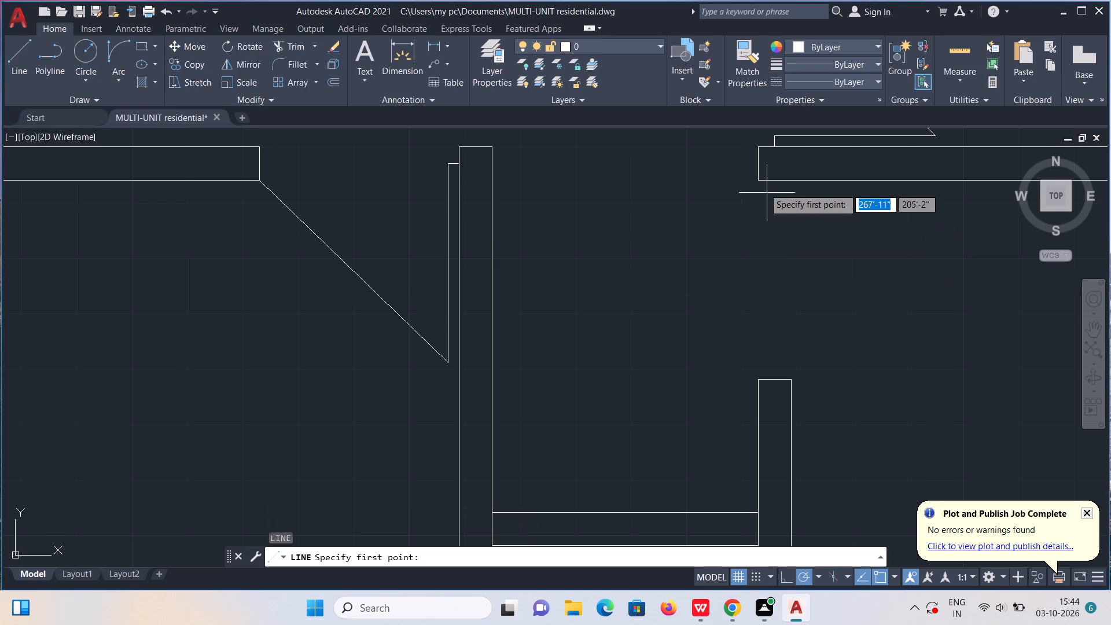
pyautogui.click(775, 182)
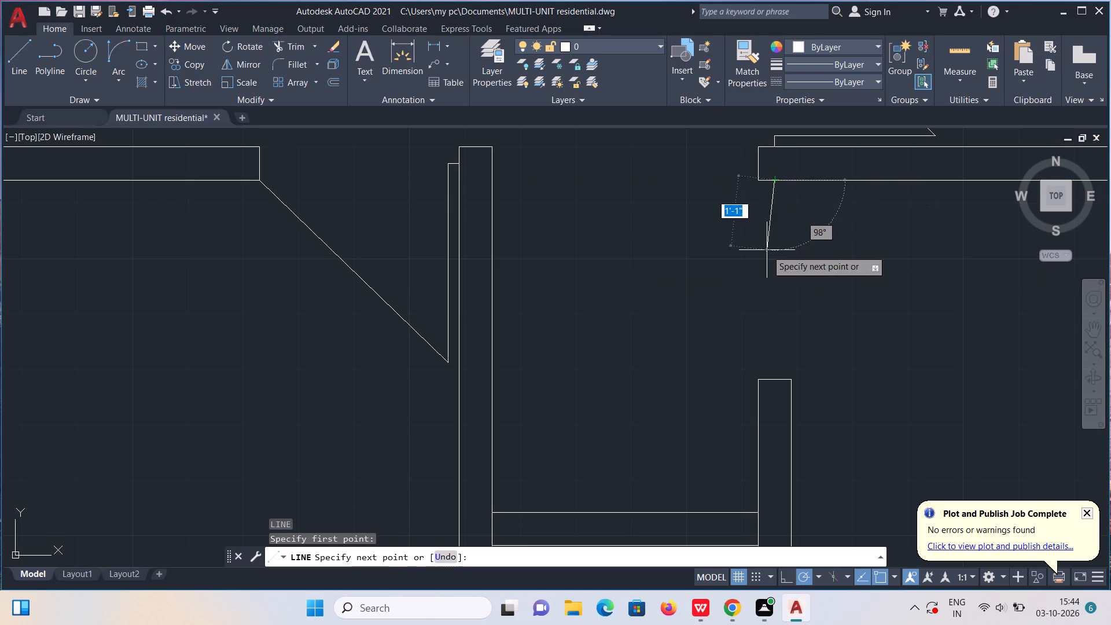
pyautogui.write('2"')
pyautogui.press('Return')
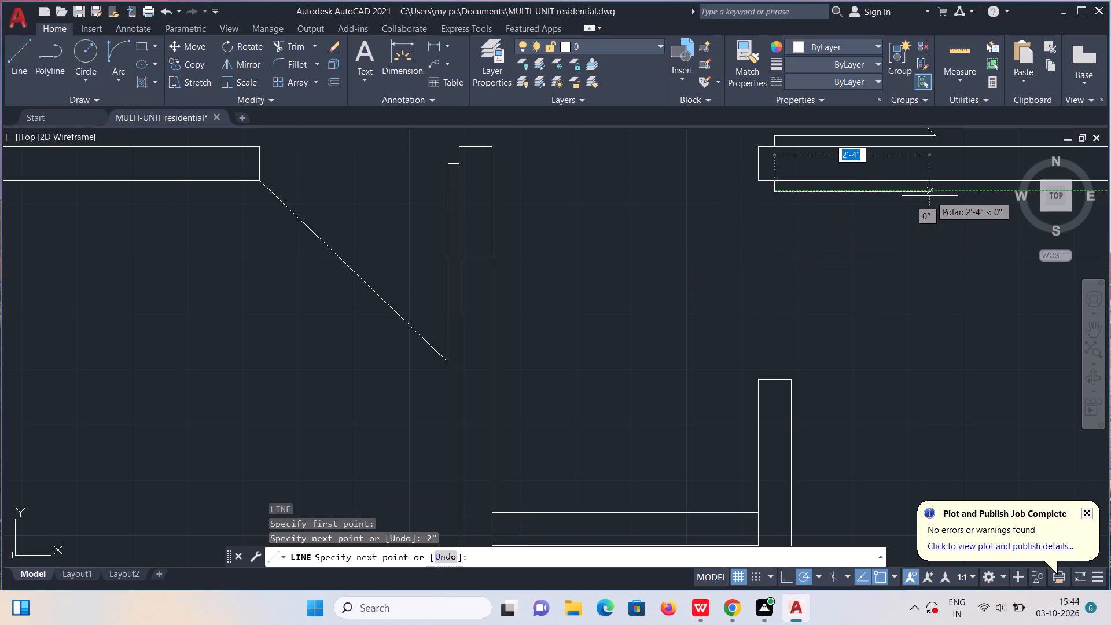
pyautogui.write("3'")
pyautogui.press('Return')
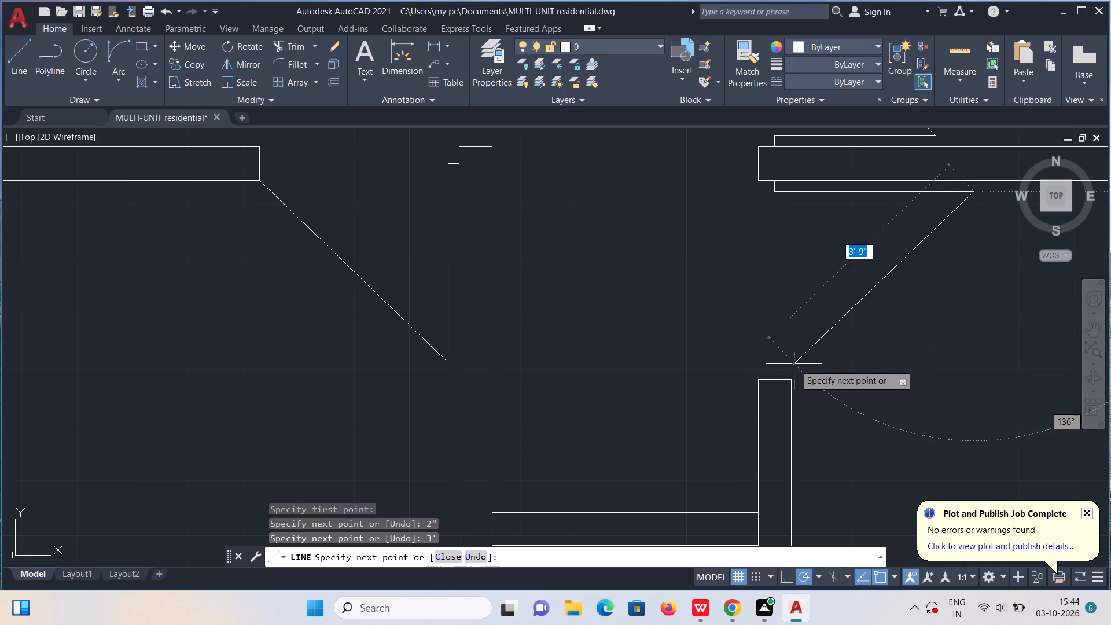
pyautogui.click(789, 377)
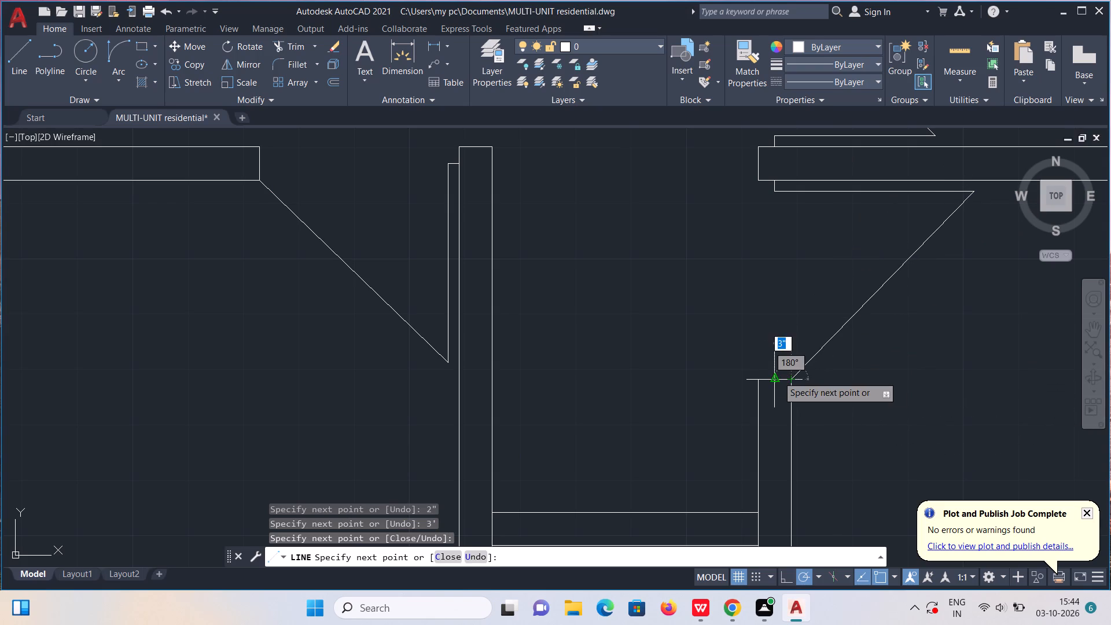
pyautogui.press('Escape')
# Draw a jamb line across the same wall, level with the narrow space partition's lower line, and copy it 2'5" down.
pyautogui.scroll(-3, 778, 376)
pyautogui.moveTo(782, 390); pyautogui.dragTo(762, 292, button='middle')
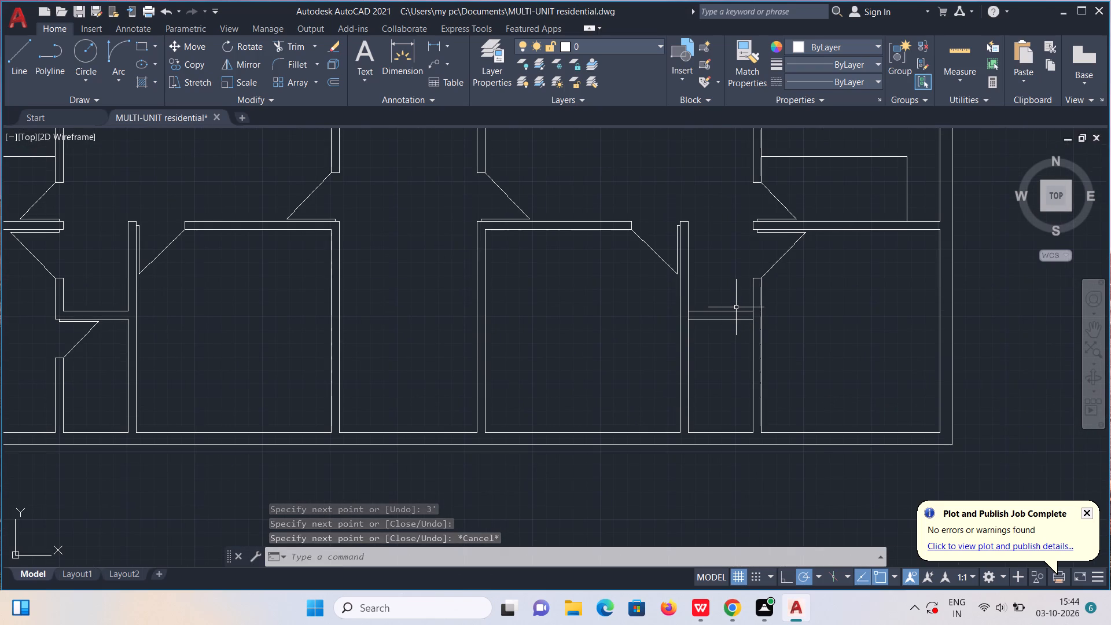
pyautogui.scroll(1, 753, 323)
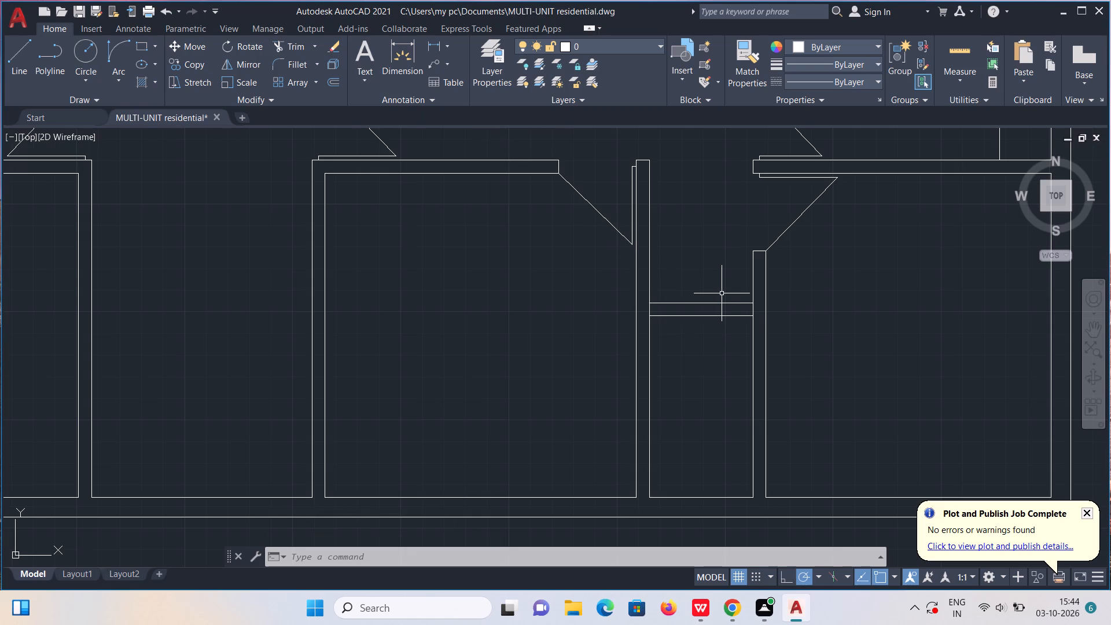
pyautogui.scroll(1, 758, 316)
pyautogui.press('l')
pyautogui.press('Return')
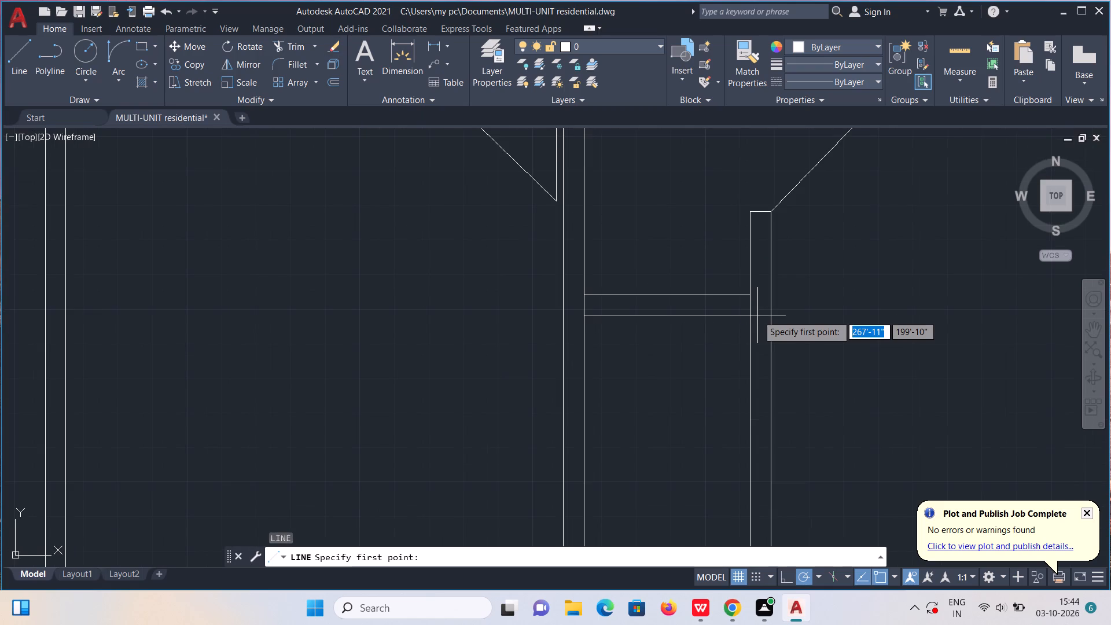
pyautogui.click(749, 317)
pyautogui.click(774, 314)
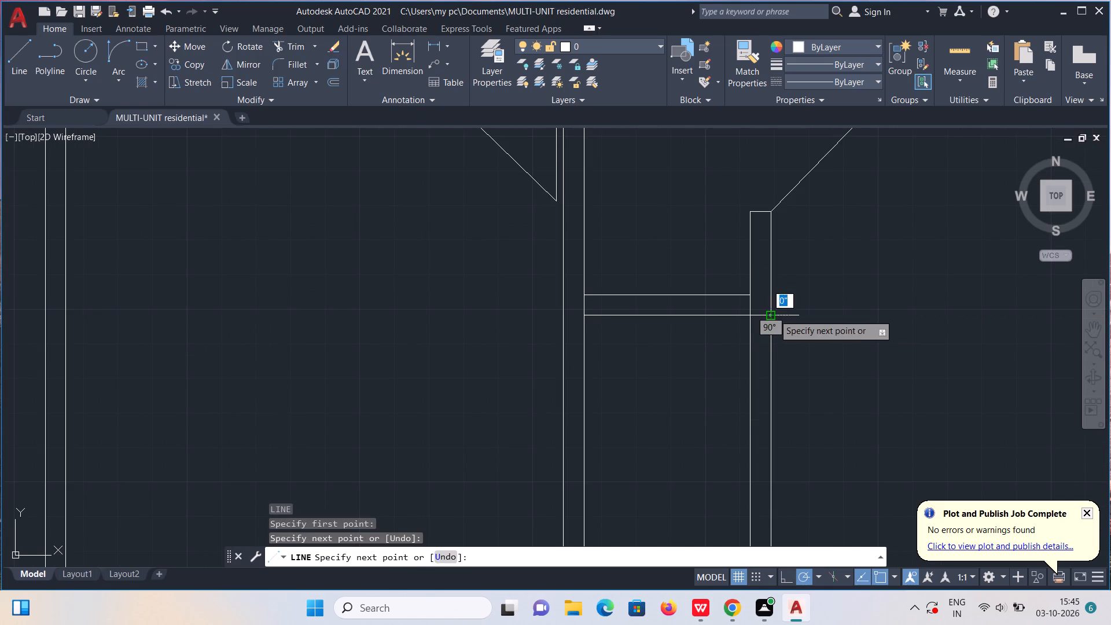
pyautogui.press('Escape')
pyautogui.click(762, 315)
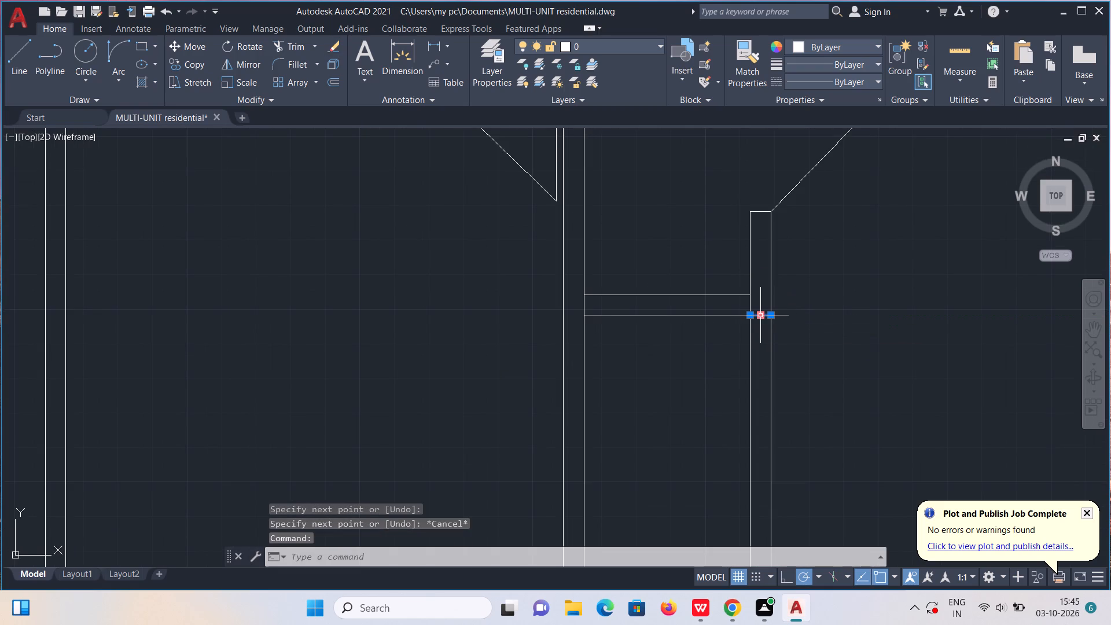
pyautogui.write('co')
pyautogui.press('Return')
pyautogui.click(762, 315)
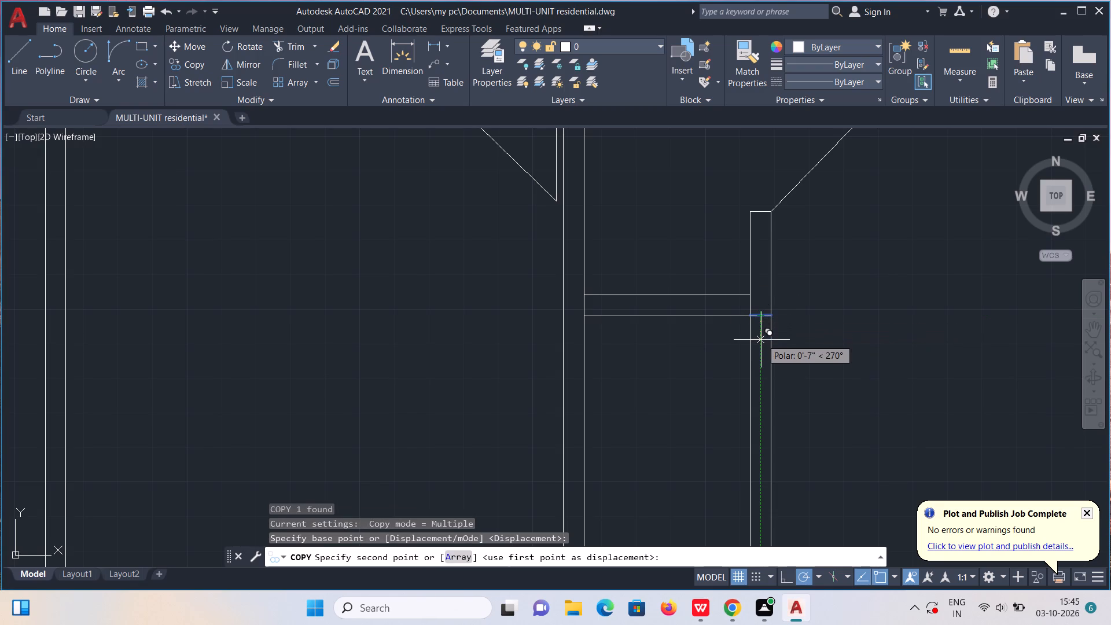
pyautogui.write('2\'5"')
pyautogui.press('Return')
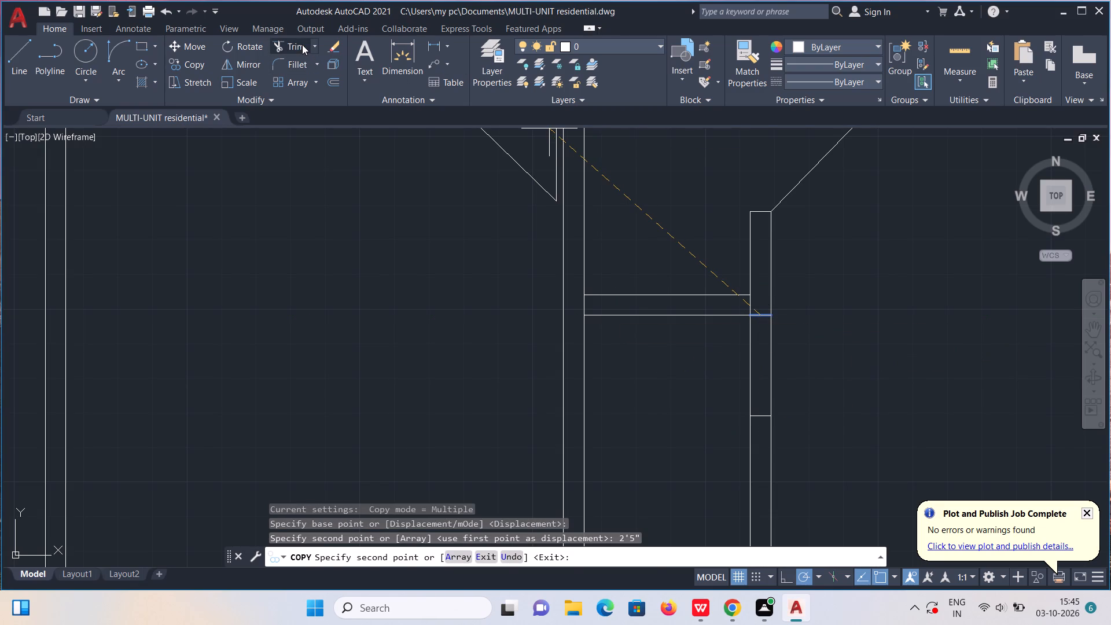
# Trim both wall lines between these jambs to open the doorway below the narrow space's partition.
pyautogui.click(302, 45)
pyautogui.moveTo(718, 376); pyautogui.dragTo(808, 360)
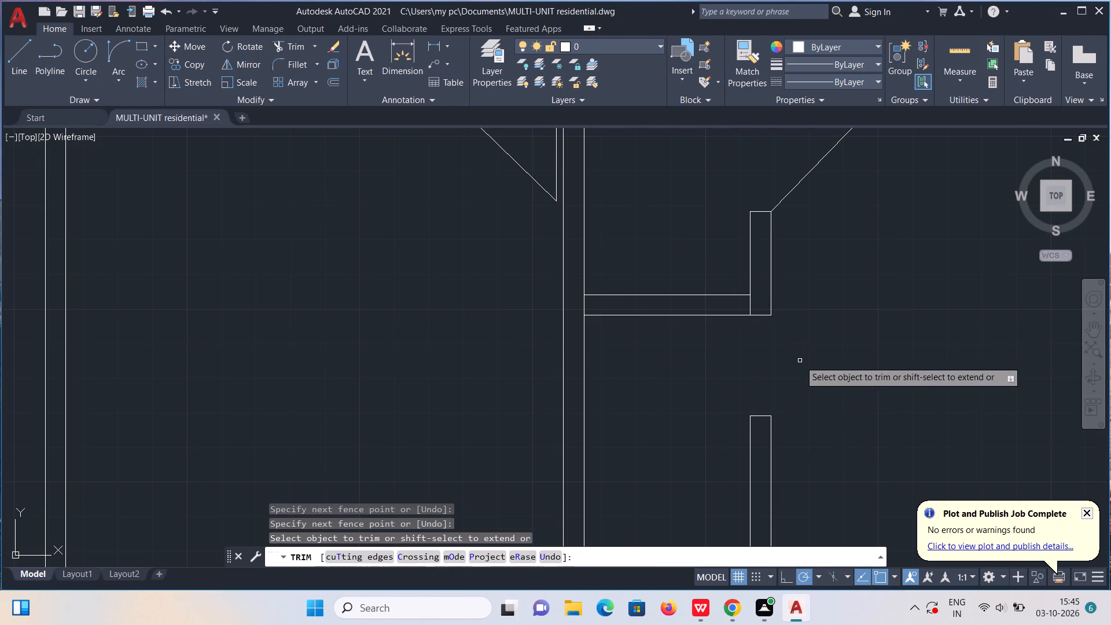
pyautogui.press('Escape')
# Draw this doorway's door from the upper jamb's midpoint: 2" down, 2'5" left, and a diagonal to the lower jamb's left corner.
pyautogui.press('l')
pyautogui.press('Return')
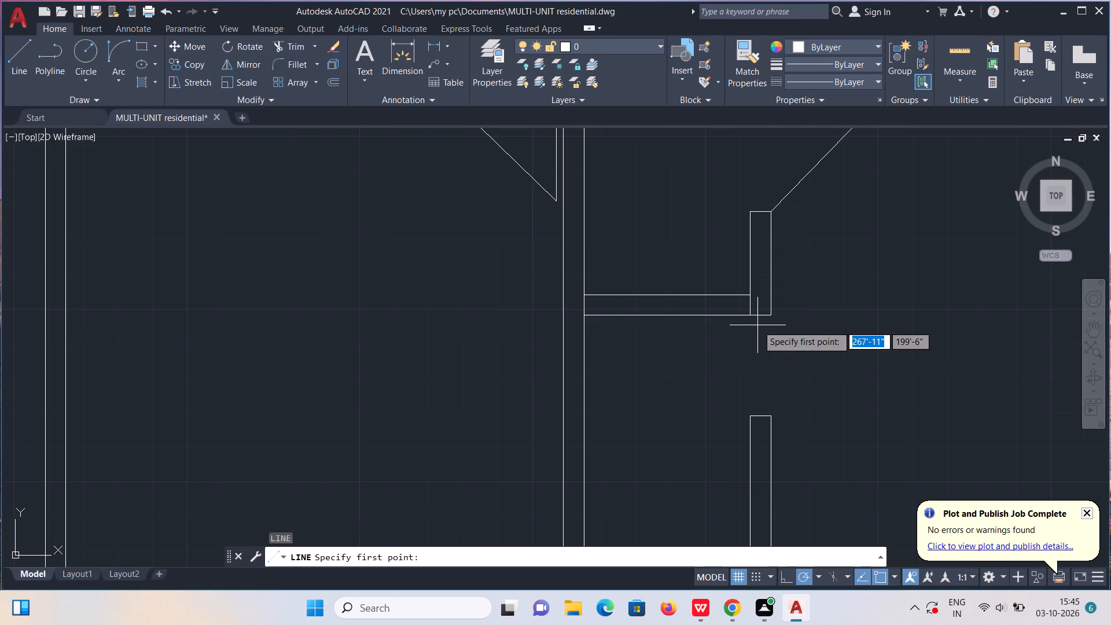
pyautogui.click(761, 317)
pyautogui.write('2"')
pyautogui.press('Return')
pyautogui.write('2"')
pyautogui.press('BackSpace')
pyautogui.write('\'5"')
pyautogui.press('Return')
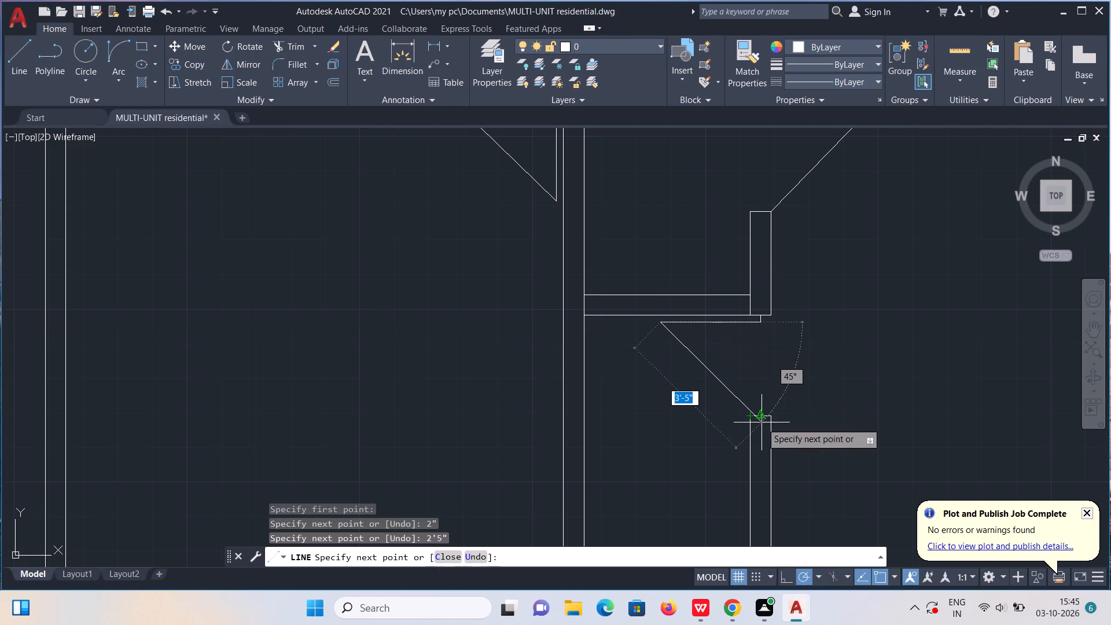
pyautogui.click(751, 414)
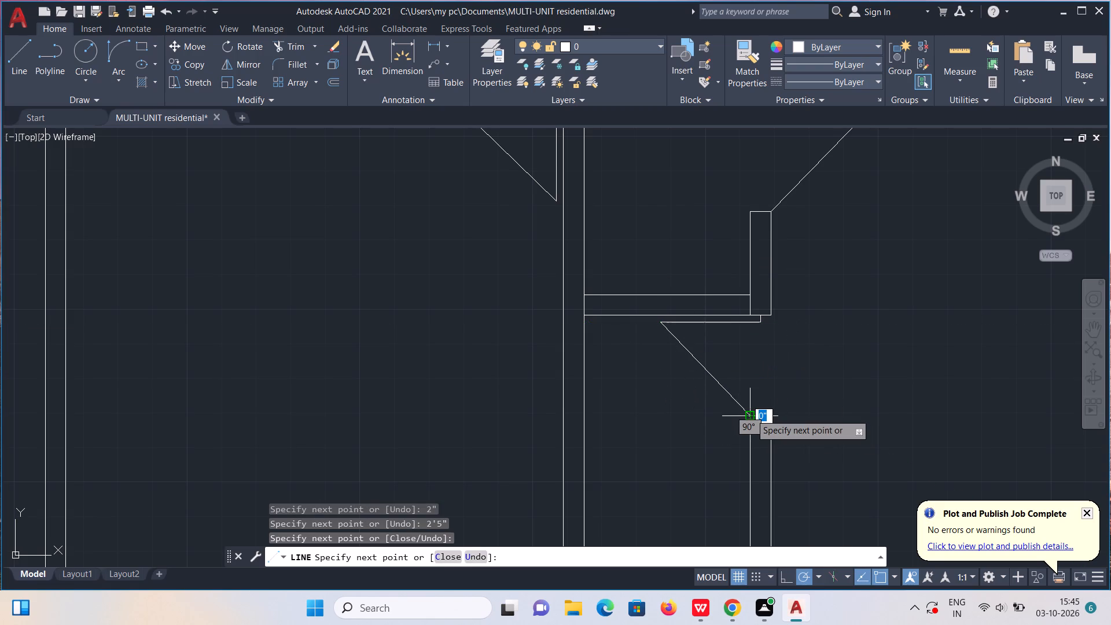
pyautogui.press('Escape')
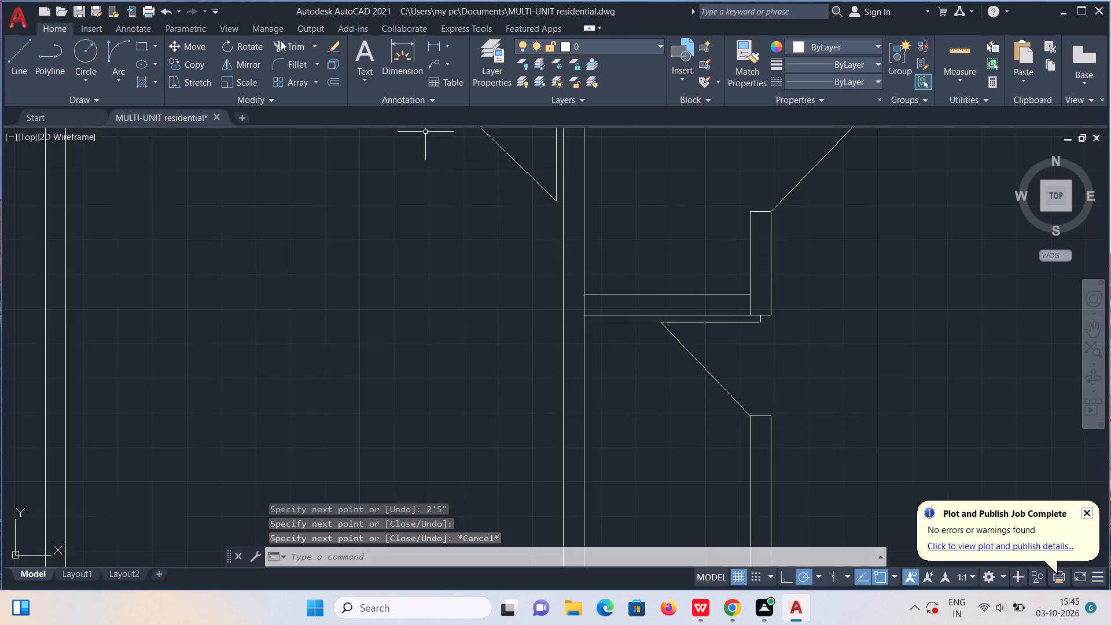
# Trim the vertical wall lines at both ends of the narrow space's horizontal partition so the walls join openly.
pyautogui.click(290, 46)
pyautogui.click(583, 308)
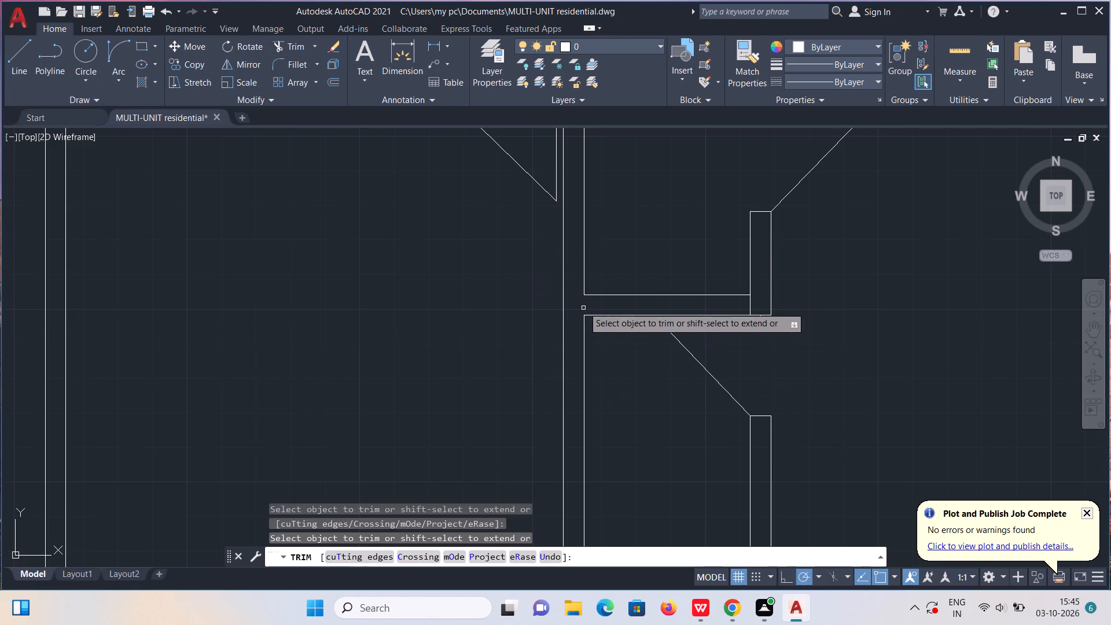
pyautogui.moveTo(741, 305); pyautogui.dragTo(759, 304)
pyautogui.scroll(-1, 759, 304)
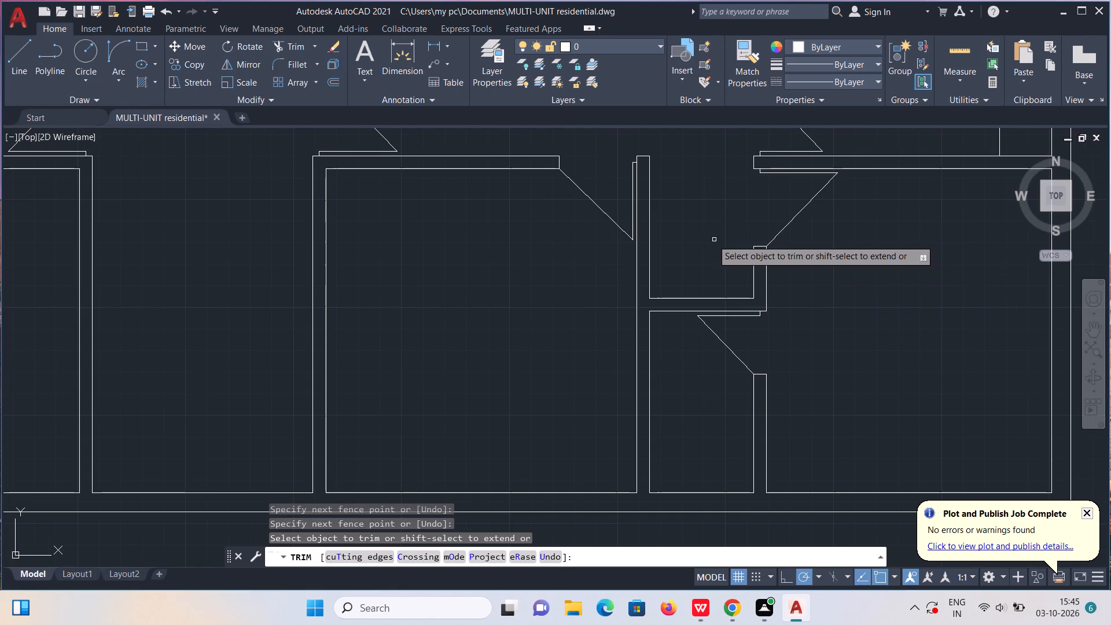
pyautogui.scroll(-2, 711, 240)
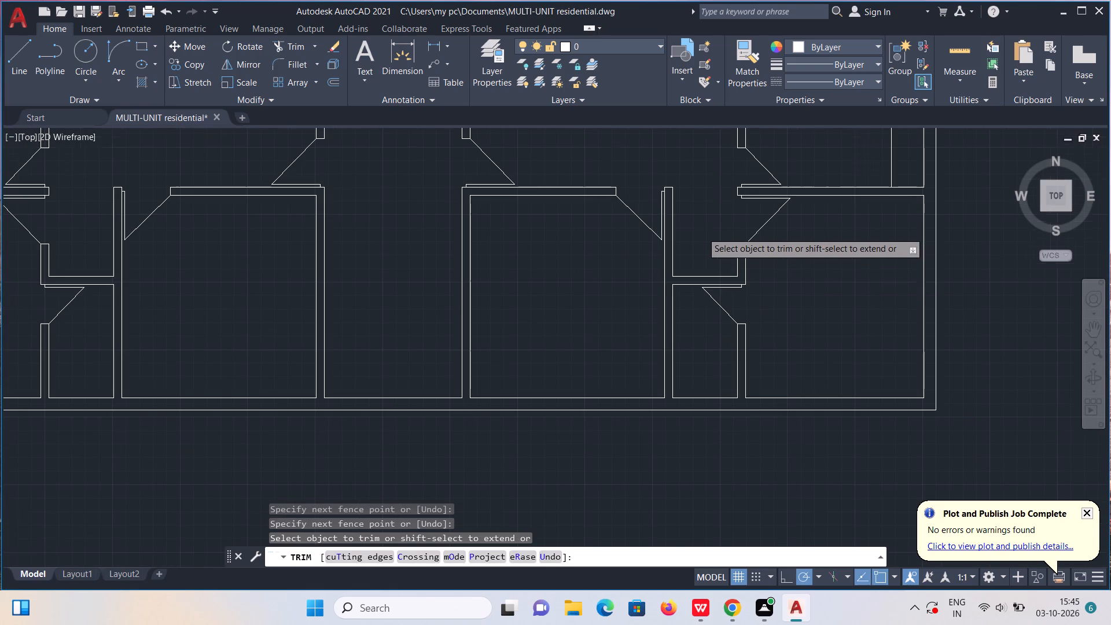
pyautogui.press('Escape')
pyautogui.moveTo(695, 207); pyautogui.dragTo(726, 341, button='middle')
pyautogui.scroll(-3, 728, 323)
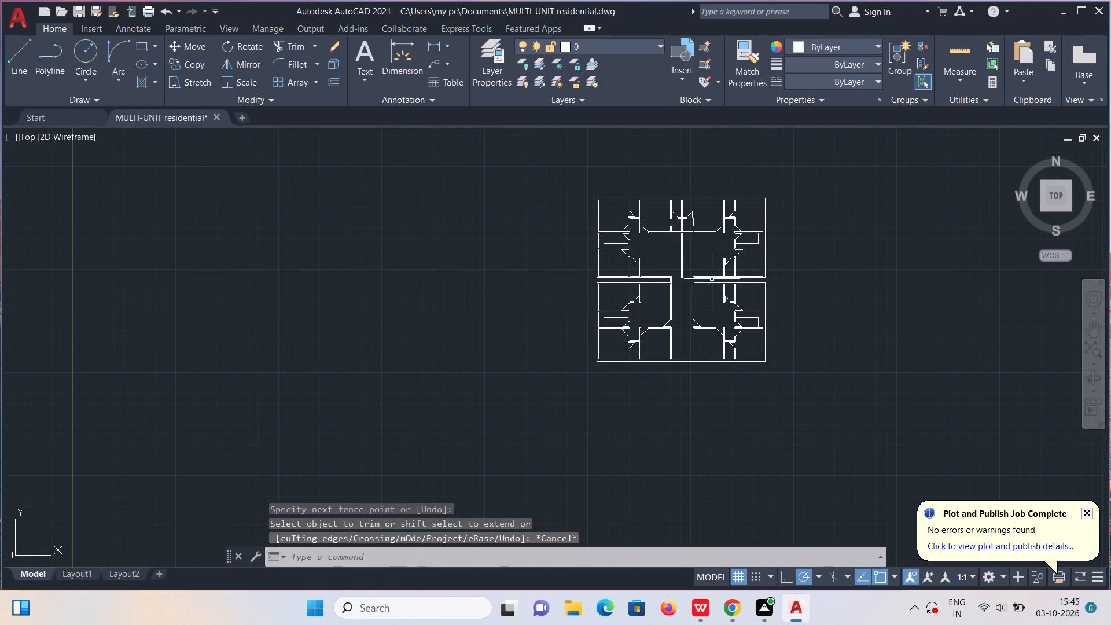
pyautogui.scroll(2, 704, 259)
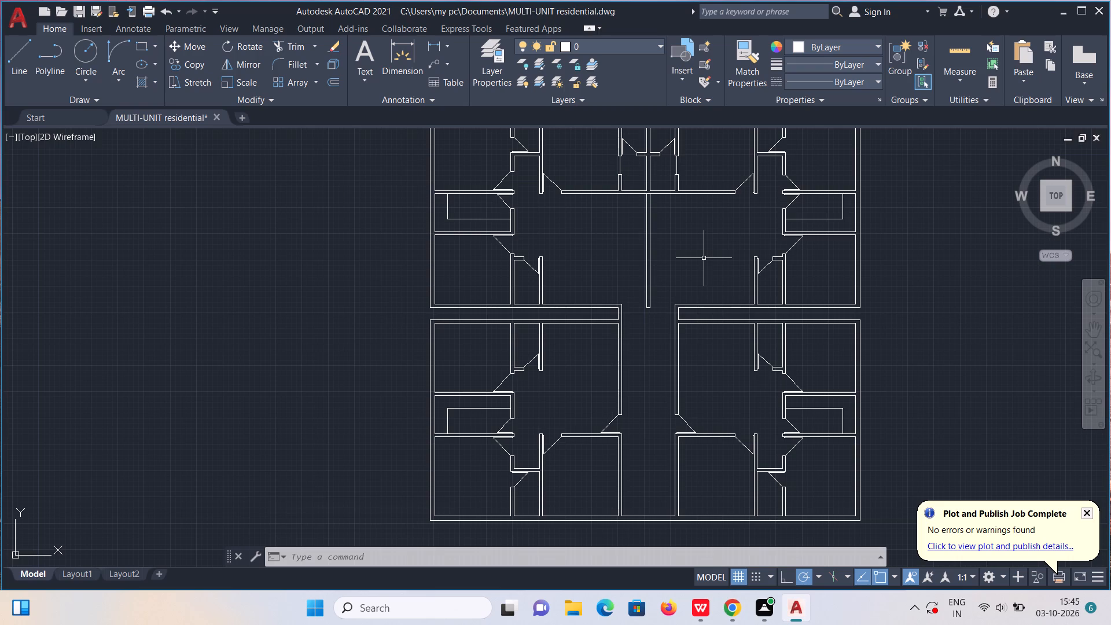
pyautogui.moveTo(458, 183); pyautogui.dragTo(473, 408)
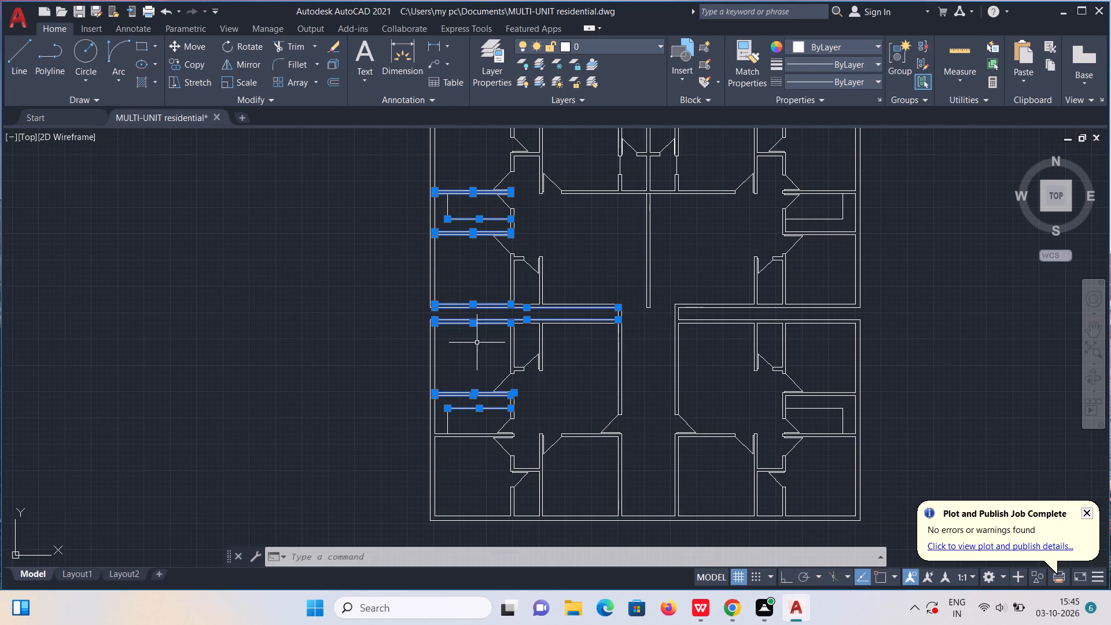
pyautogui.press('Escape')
# Draw a wall extension above the plan's top-left corner: 3' up, 9" right, and back down to the top wall.
pyautogui.moveTo(462, 168); pyautogui.dragTo(469, 237, button='middle')
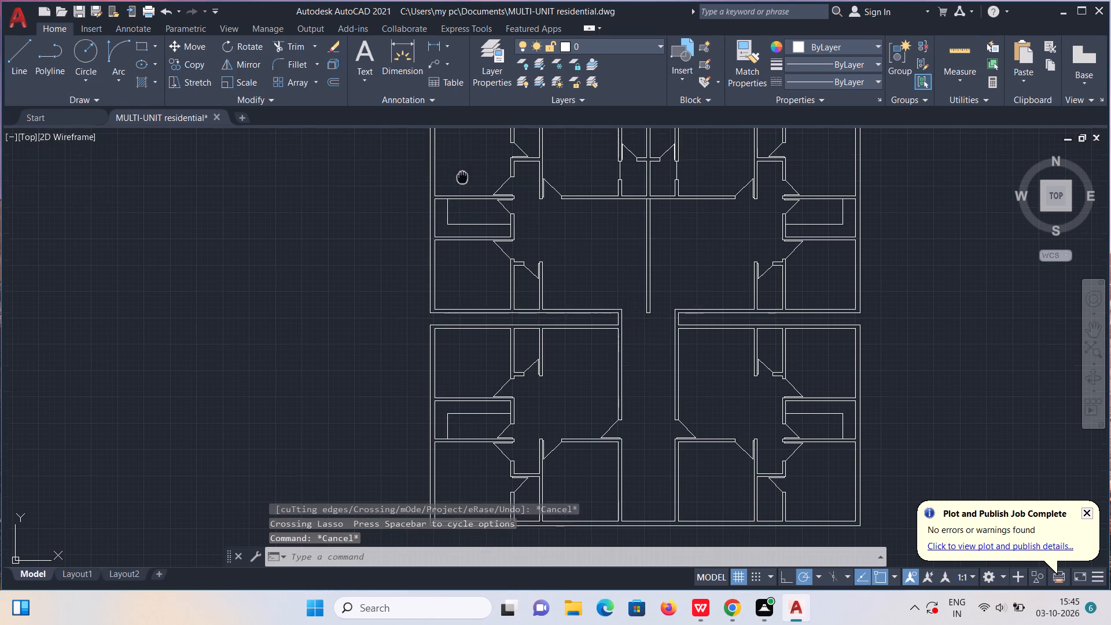
pyautogui.moveTo(469, 237); pyautogui.dragTo(490, 418, button='middle')
pyautogui.press('l')
pyautogui.press('Return')
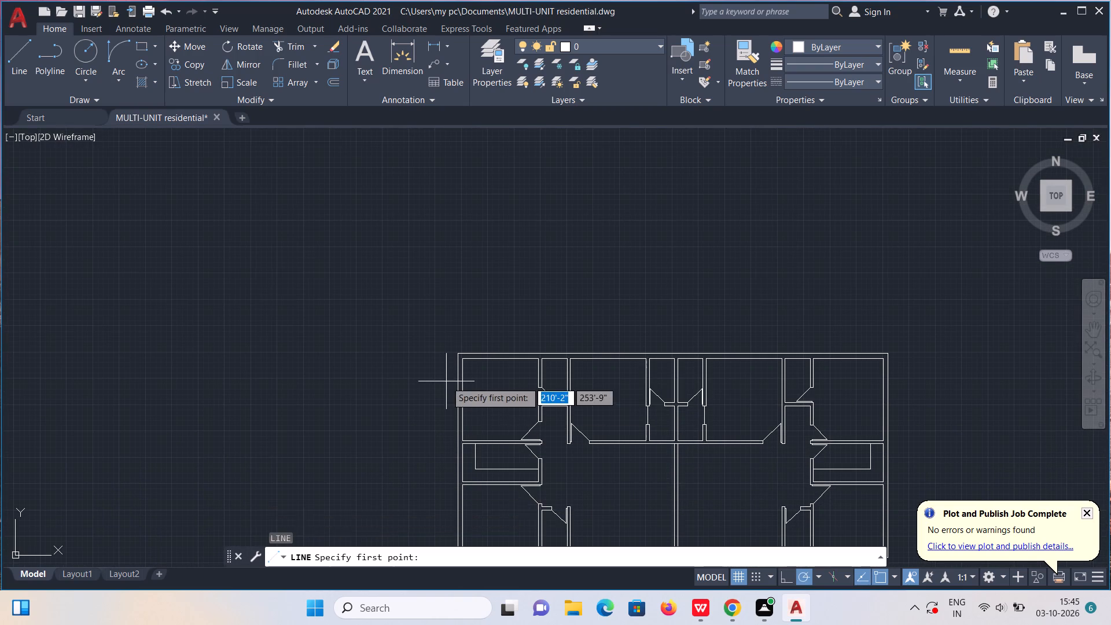
pyautogui.scroll(3, 446, 376)
pyautogui.click(494, 289)
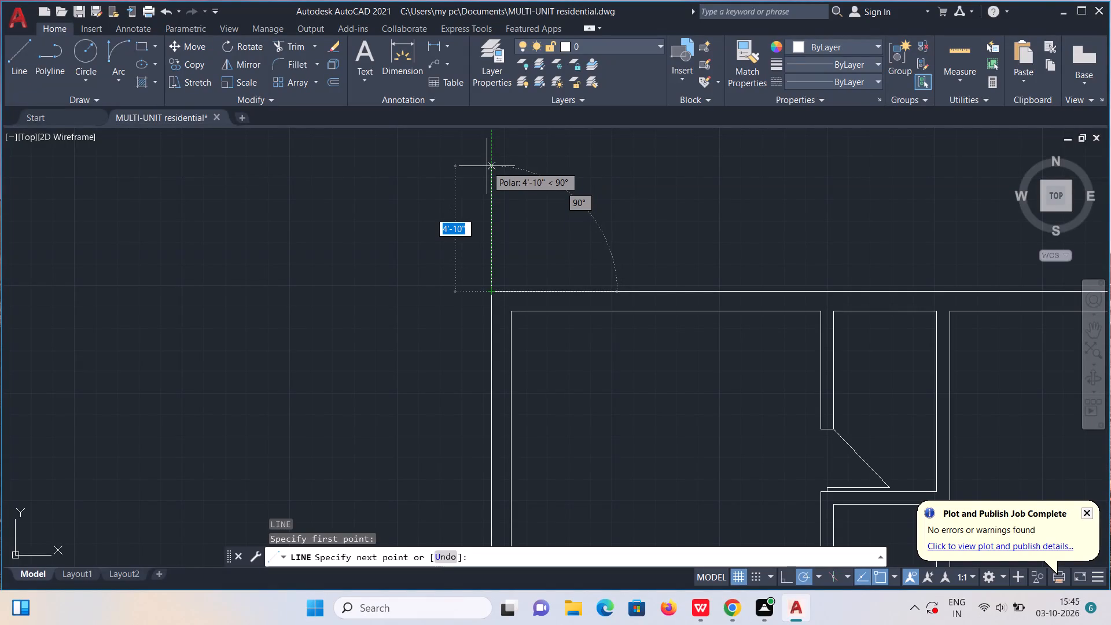
pyautogui.write("3'")
pyautogui.press('Return')
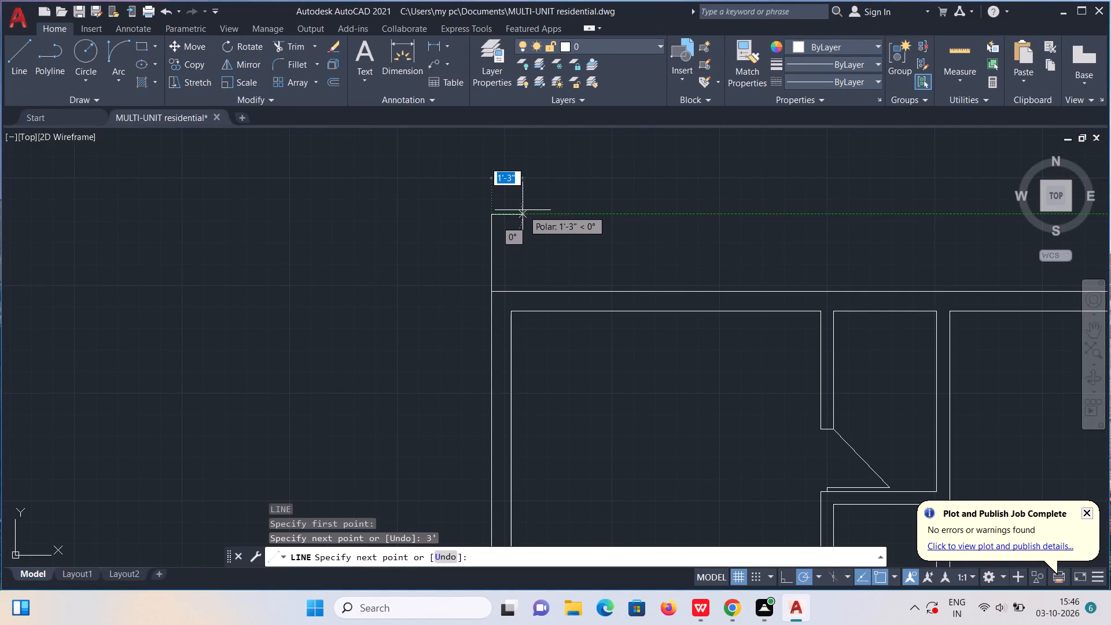
pyautogui.write('9"')
pyautogui.press('Return')
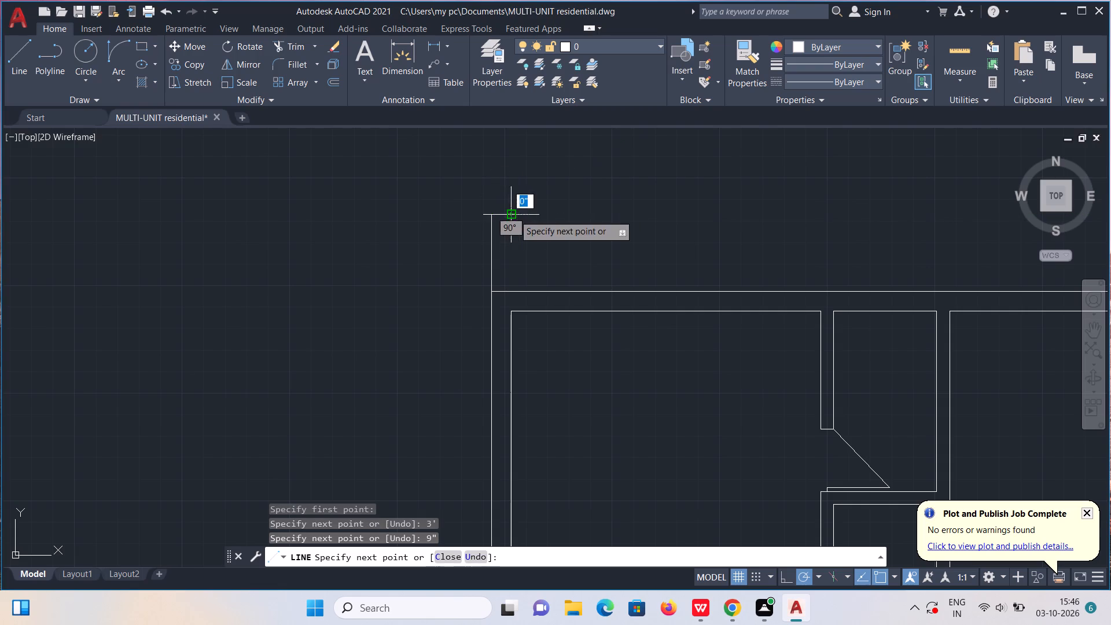
pyautogui.click(506, 288)
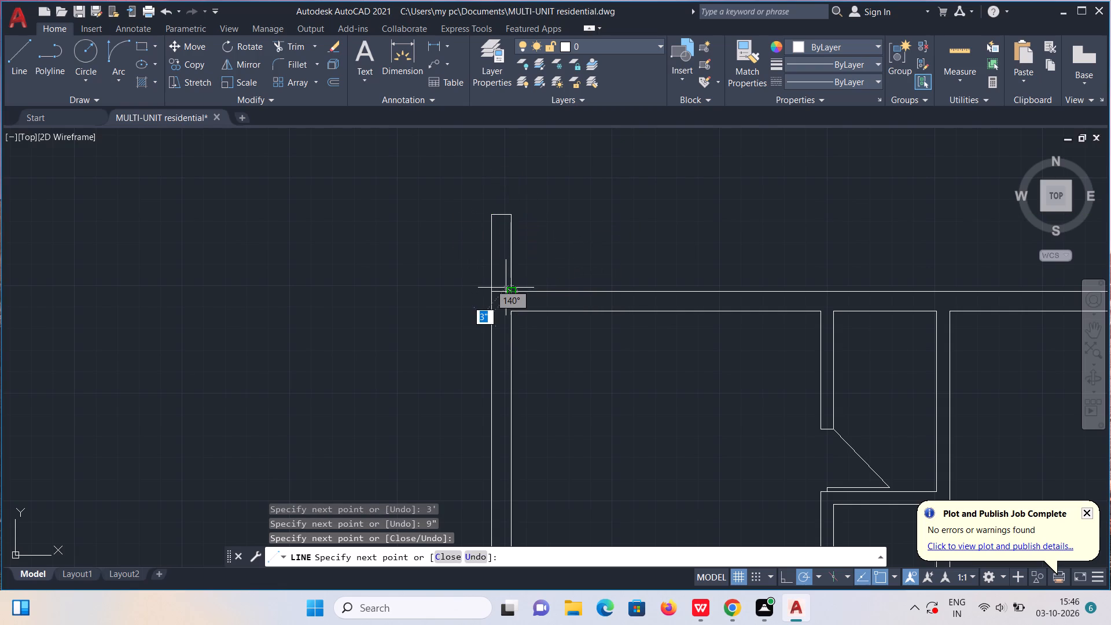
# Enclose the projection above the top-left room: 12'6" front line rightward, 3' down to the wall, 6" left, and 3' up.
pyautogui.click(514, 212)
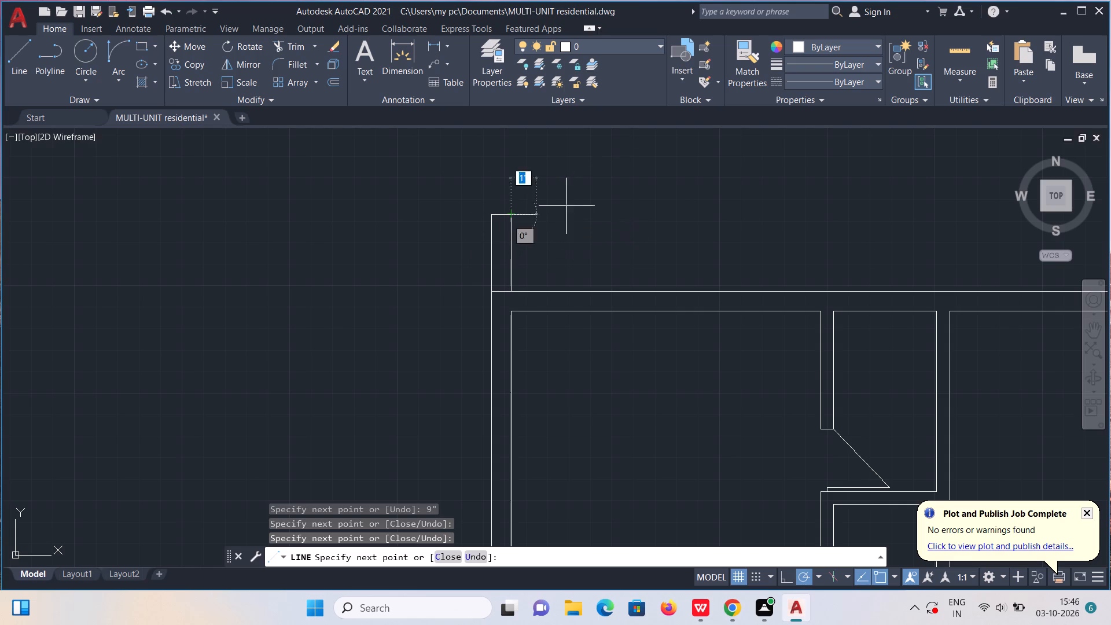
pyautogui.scroll(-1, 707, 213)
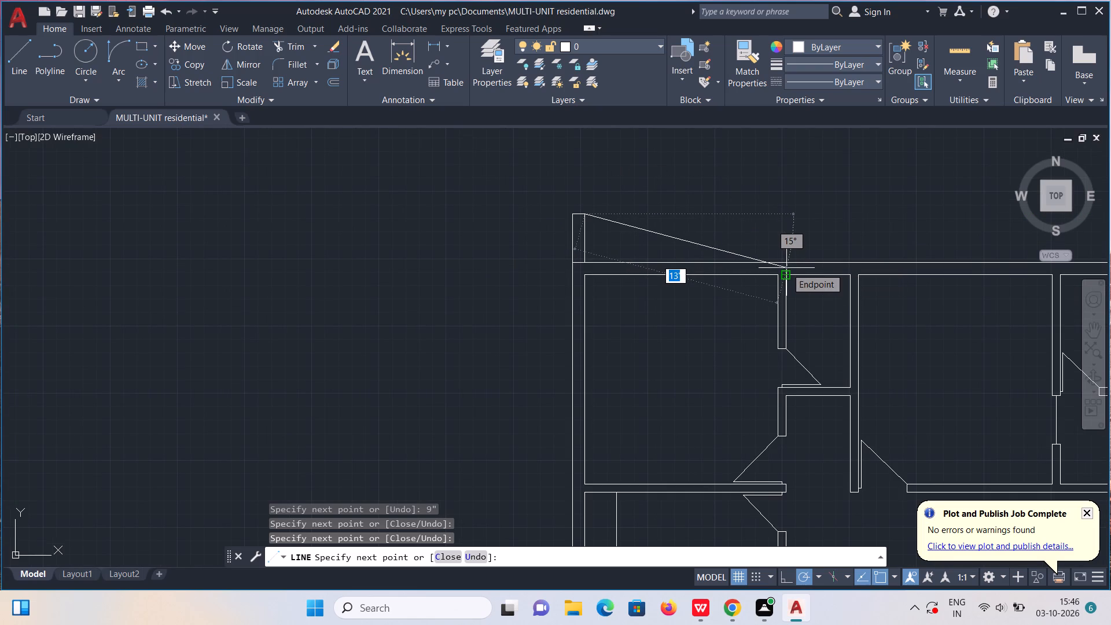
pyautogui.click(785, 214)
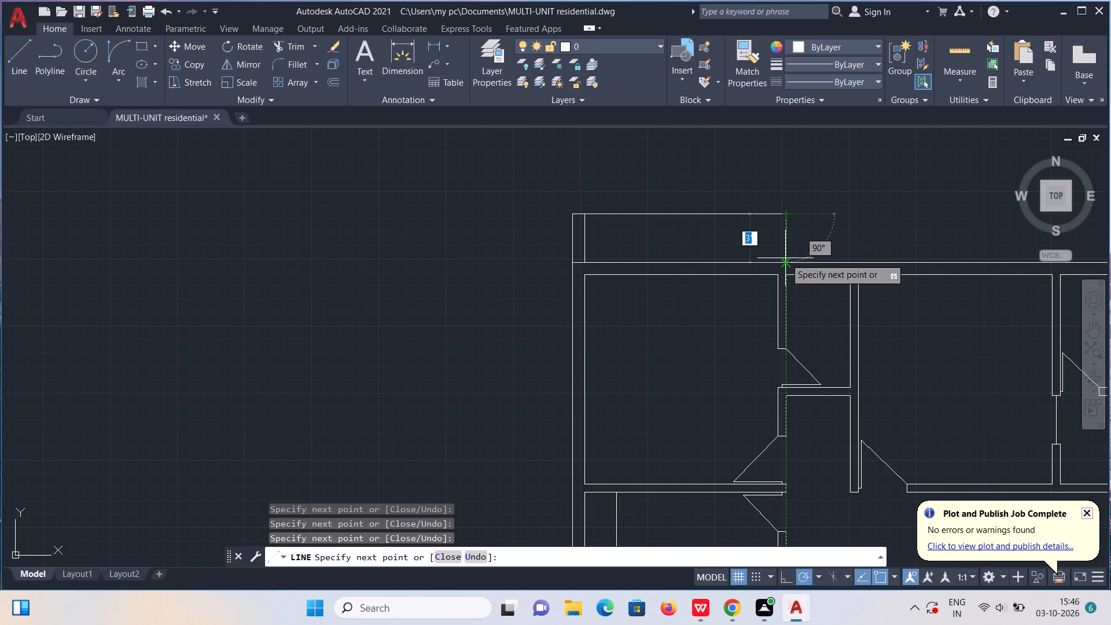
pyautogui.click(785, 258)
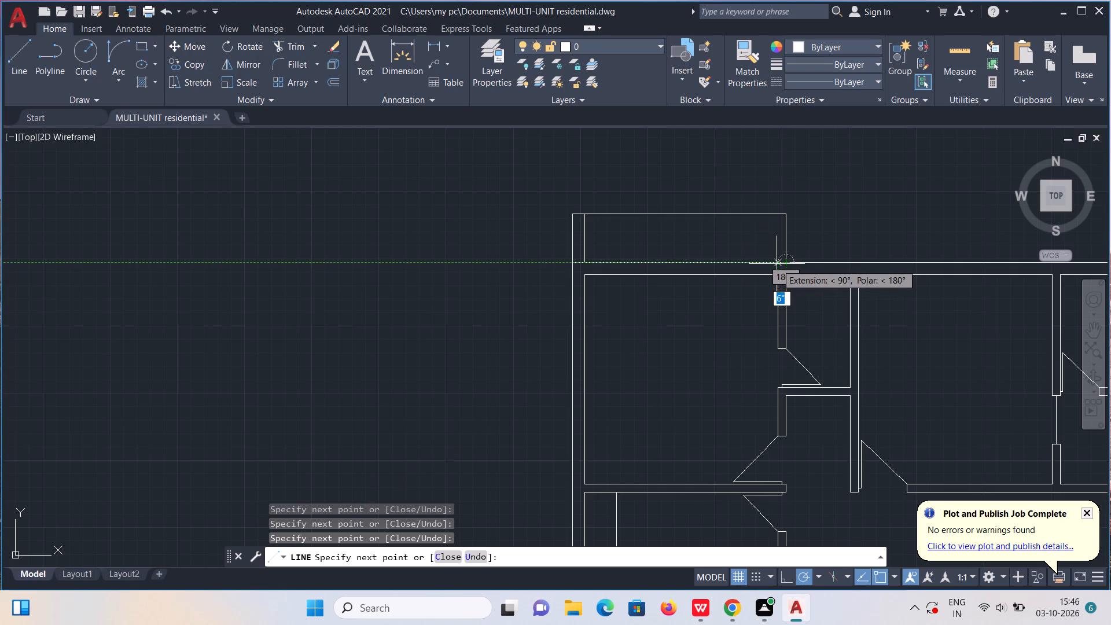
pyautogui.click(777, 262)
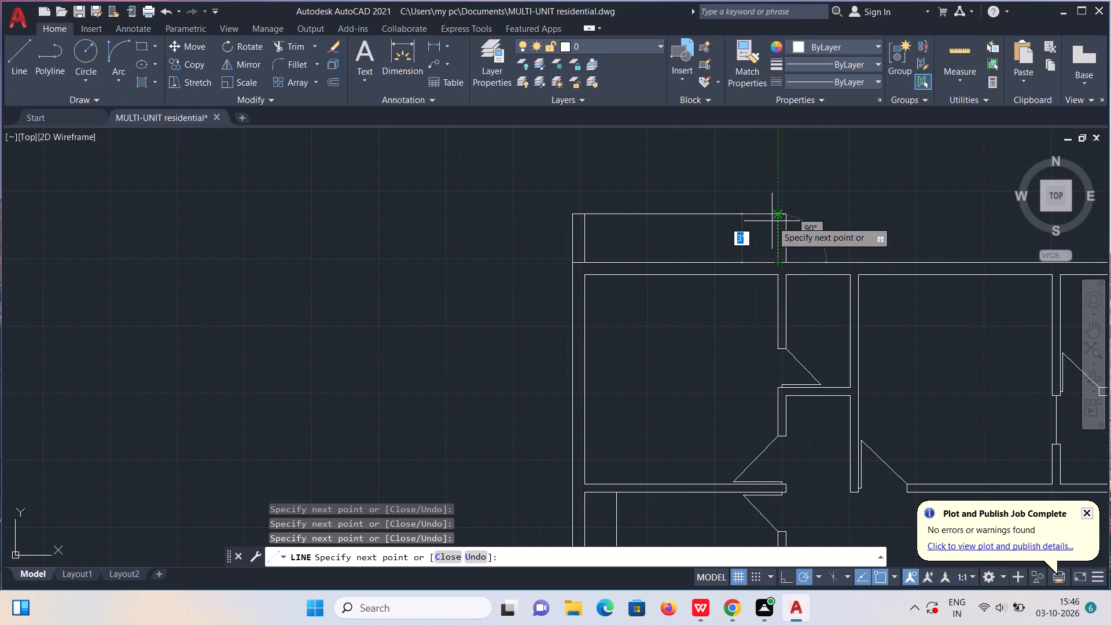
pyautogui.click(775, 216)
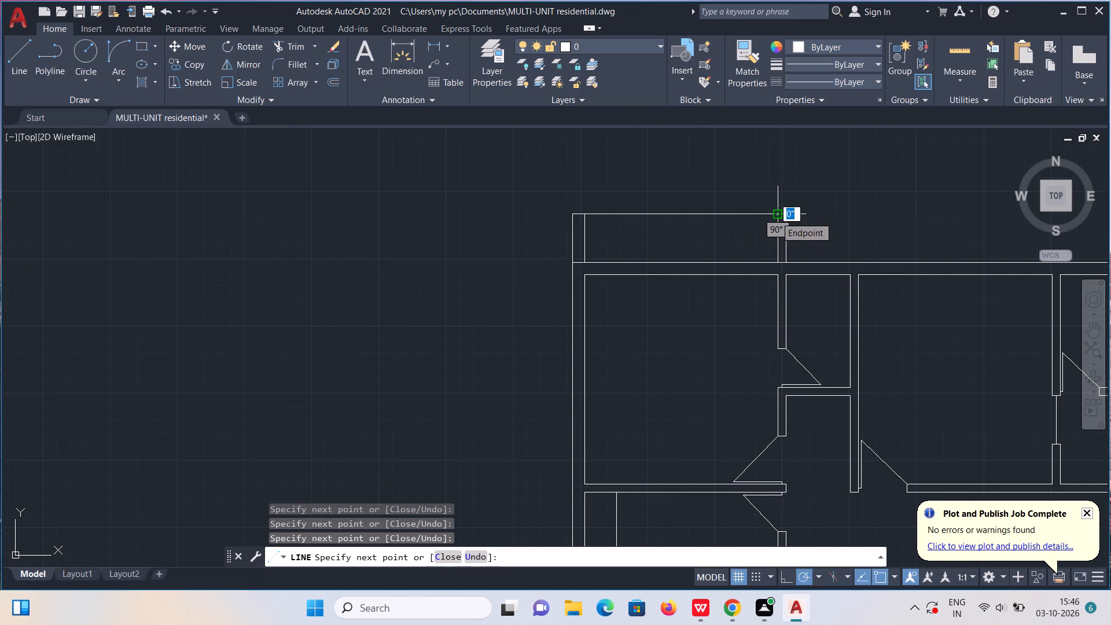
pyautogui.press('Escape')
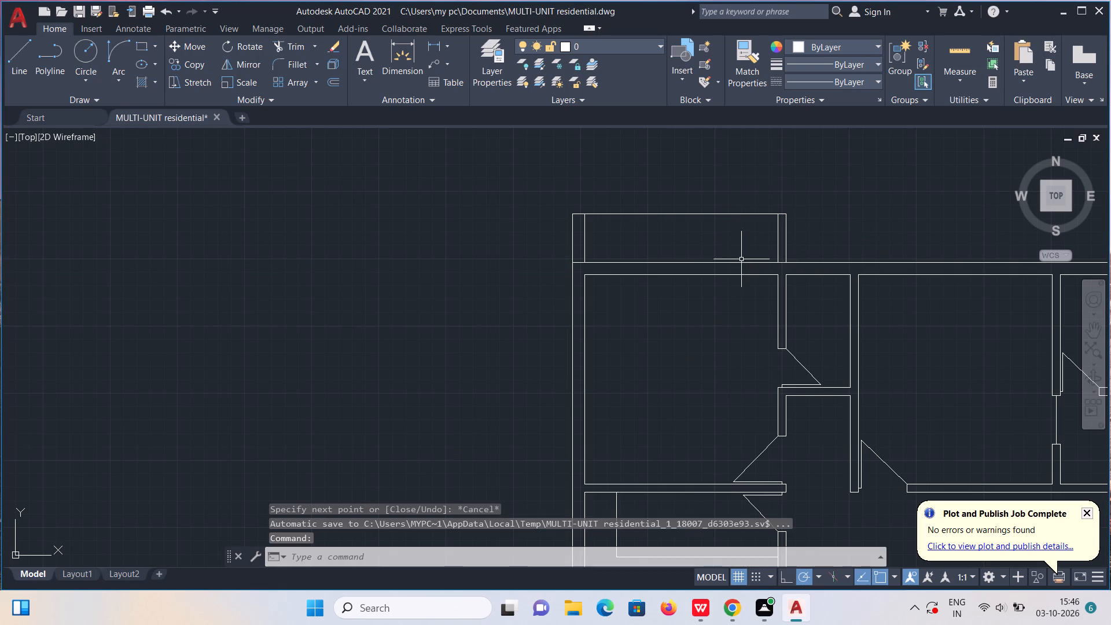
# Draw a wall extension above the second top room's left partition: 3' up, 6" right, and back down to the top wall.
pyautogui.scroll(-1, 740, 262)
pyautogui.moveTo(775, 283); pyautogui.dragTo(586, 296, button='middle')
pyautogui.scroll(1, 641, 277)
pyautogui.press('l')
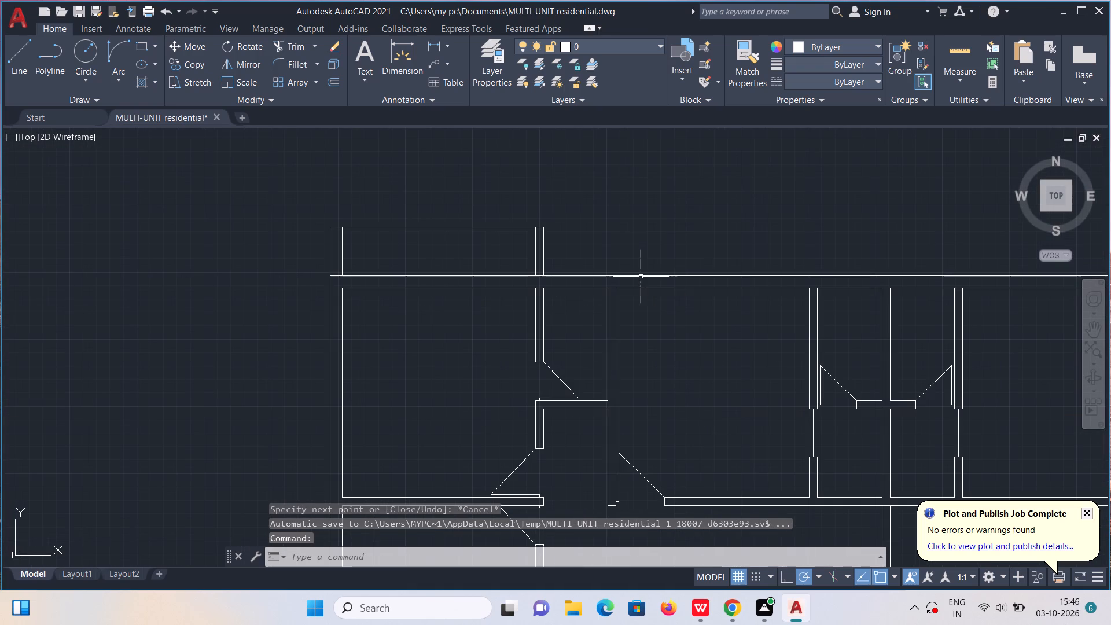
pyautogui.press('Return')
pyautogui.scroll(1, 632, 277)
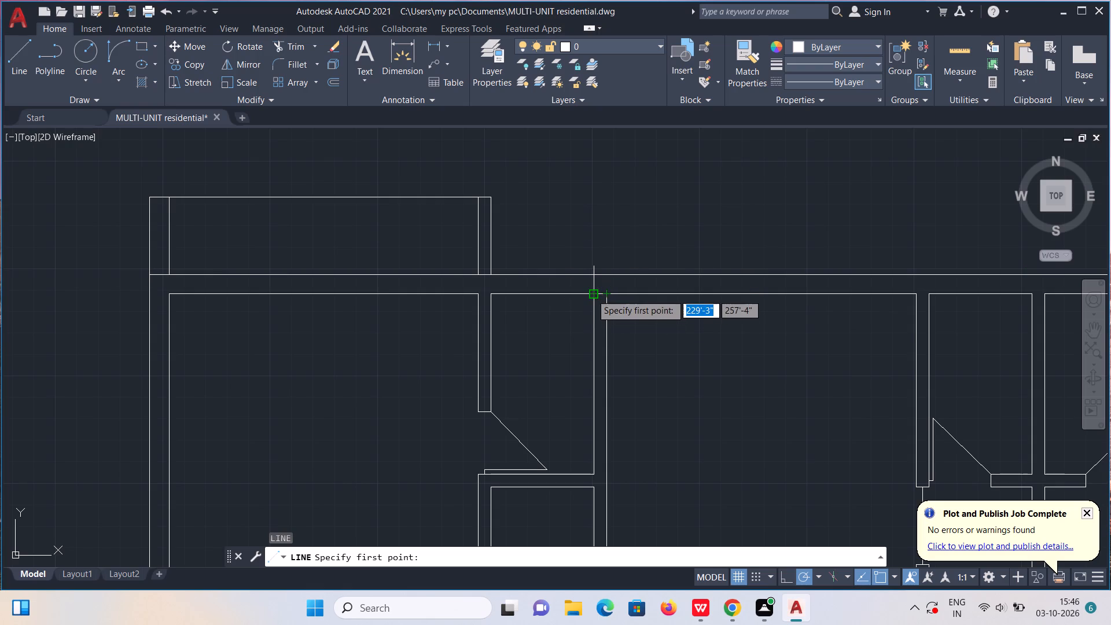
pyautogui.moveTo(591, 278); pyautogui.dragTo(591, 273)
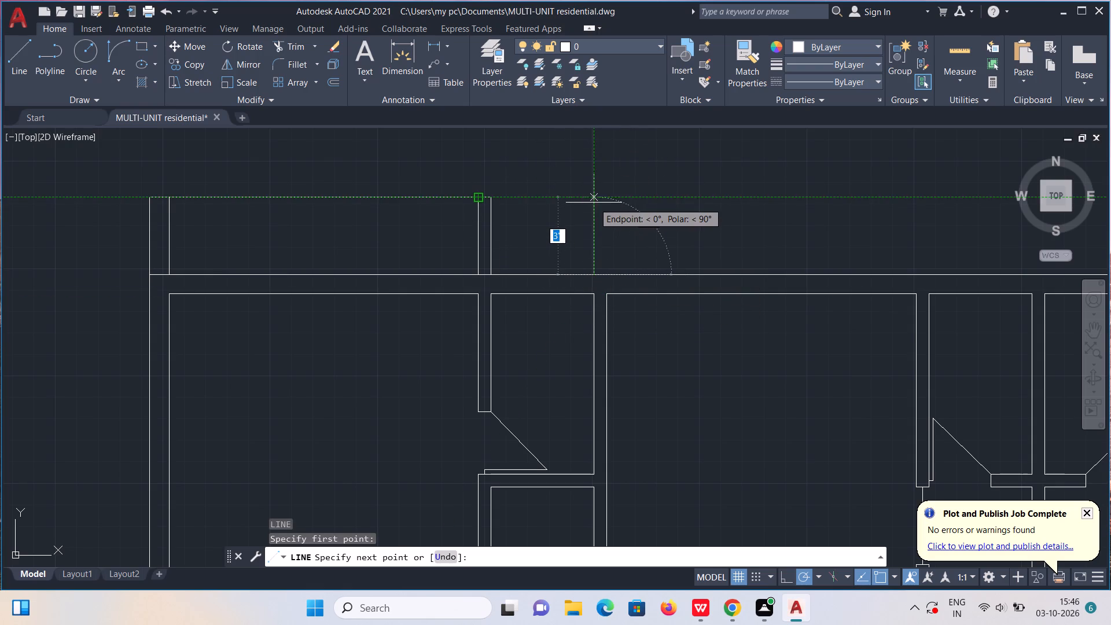
pyautogui.click(594, 203)
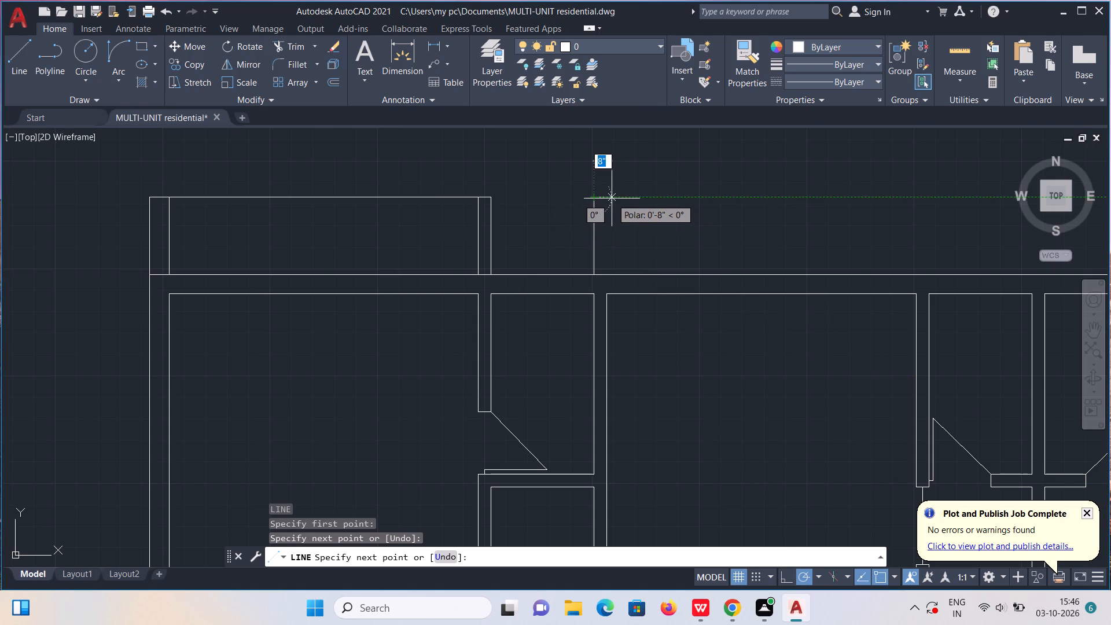
pyautogui.write('6"')
pyautogui.press('Return')
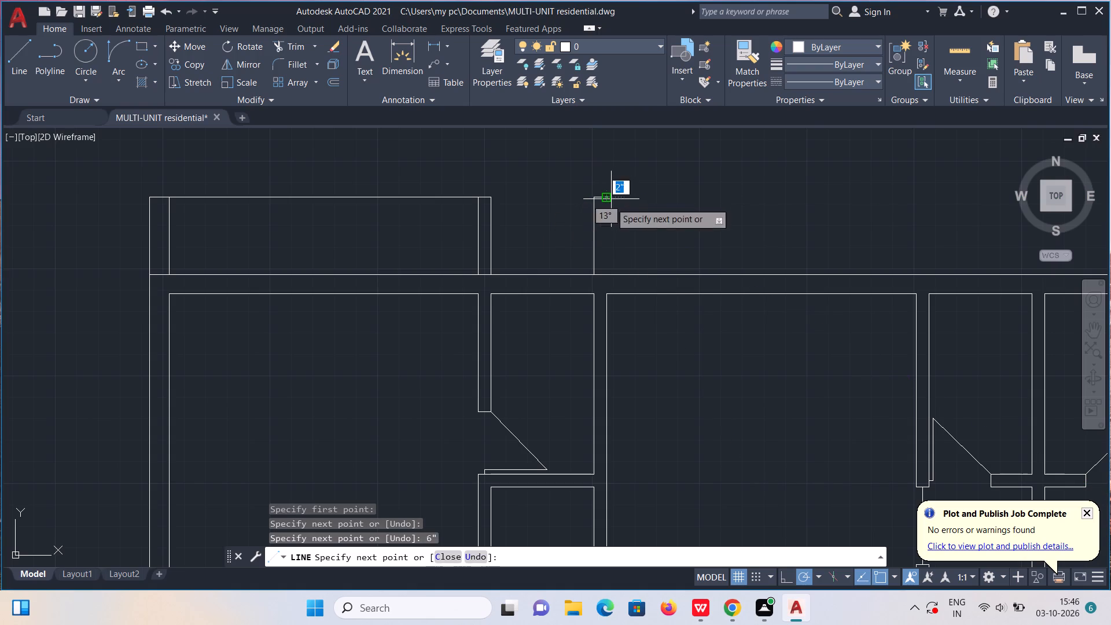
pyautogui.click(609, 275)
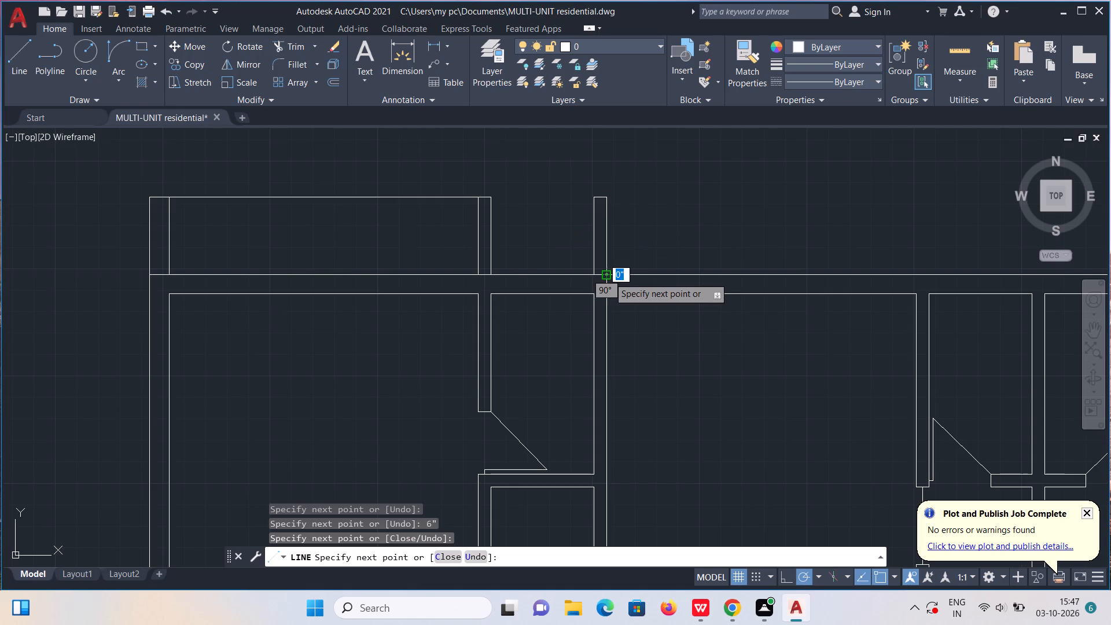
# Enclose the projection above the second top room: 12'6" front line rightward, down to the top wall, 6" left, and back up.
pyautogui.click(608, 195)
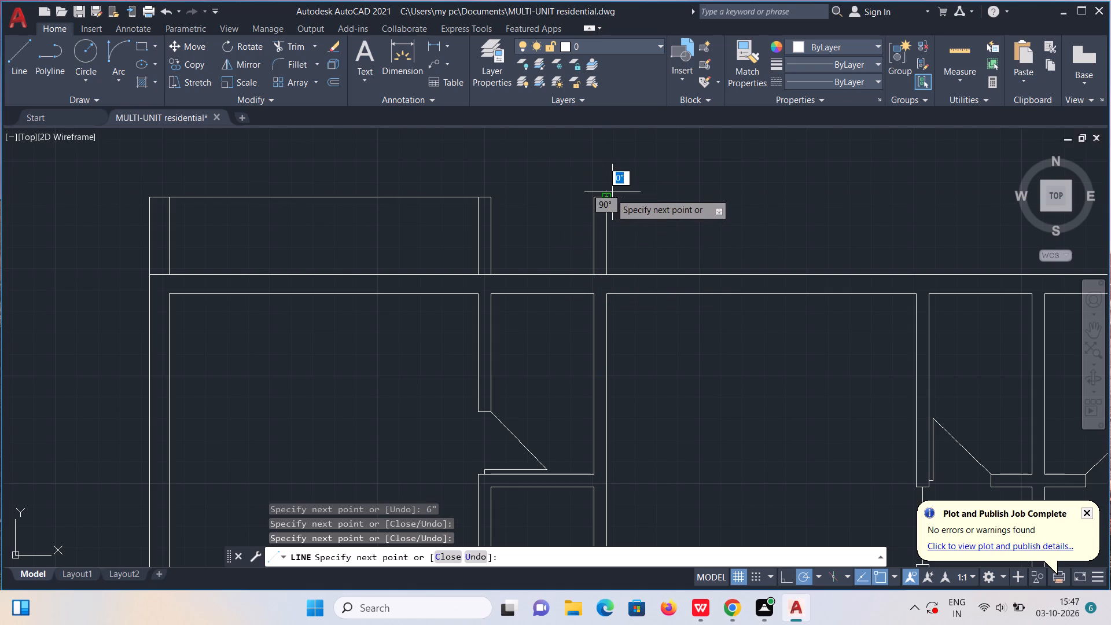
pyautogui.click(929, 198)
pyautogui.click(927, 200)
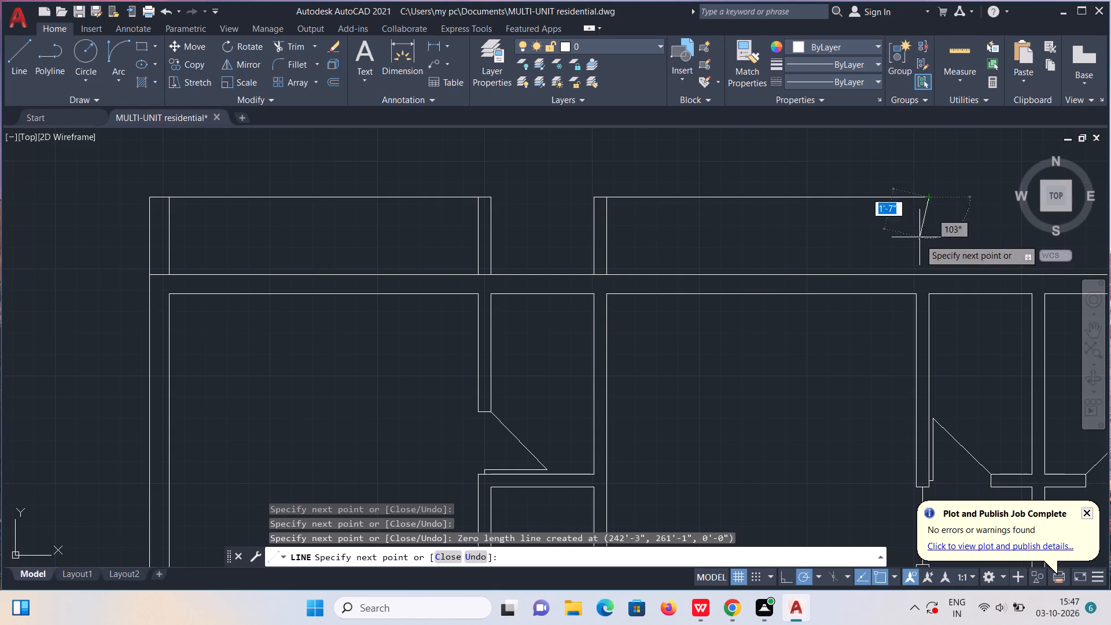
pyautogui.click(930, 271)
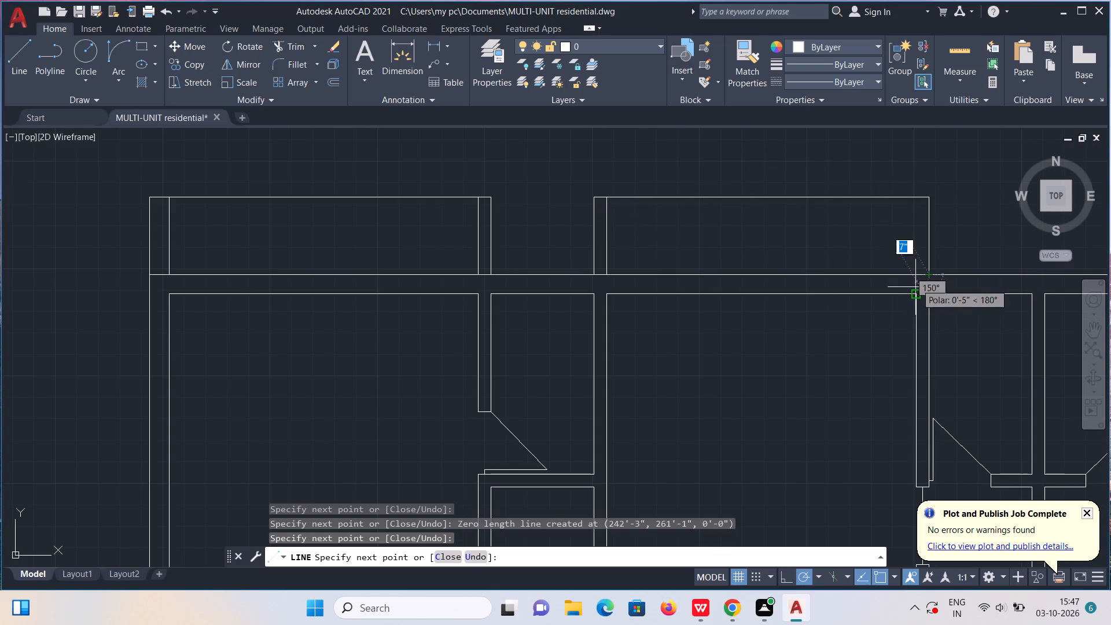
pyautogui.click(913, 276)
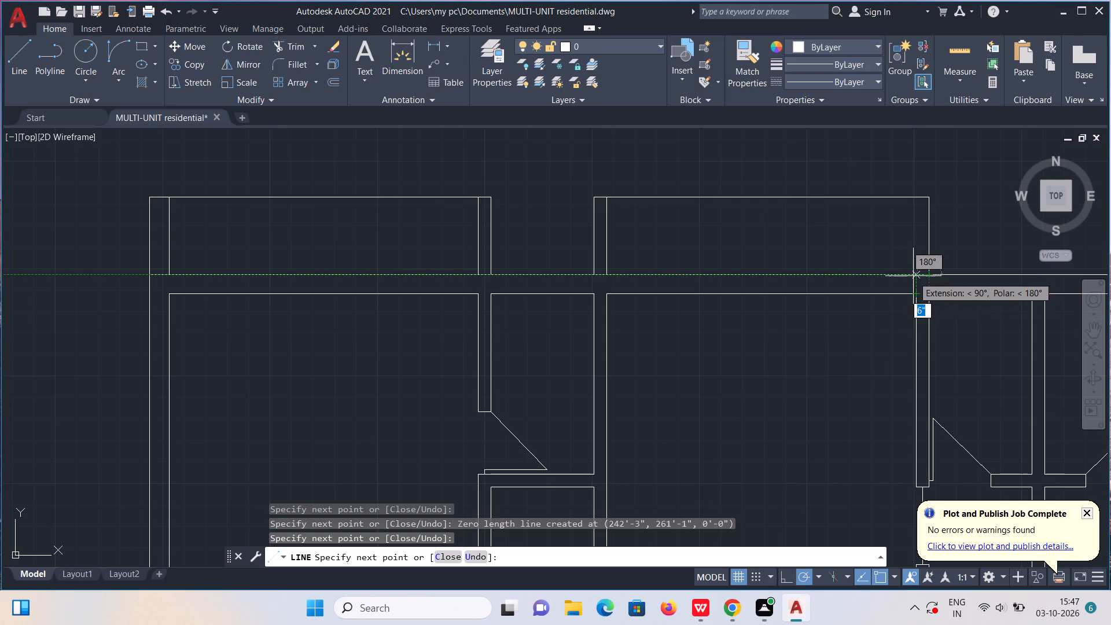
pyautogui.click(911, 197)
pyautogui.scroll(-2, 906, 203)
pyautogui.moveTo(892, 235); pyautogui.dragTo(806, 263, button='middle')
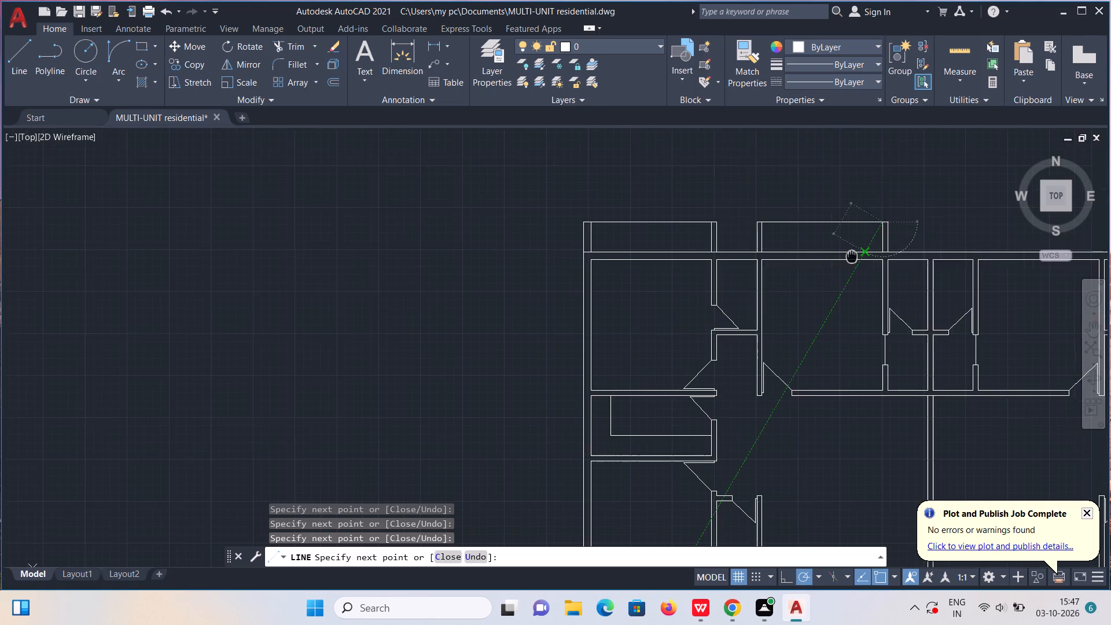
pyautogui.moveTo(806, 263); pyautogui.dragTo(602, 283, button='middle')
pyautogui.press('Escape')
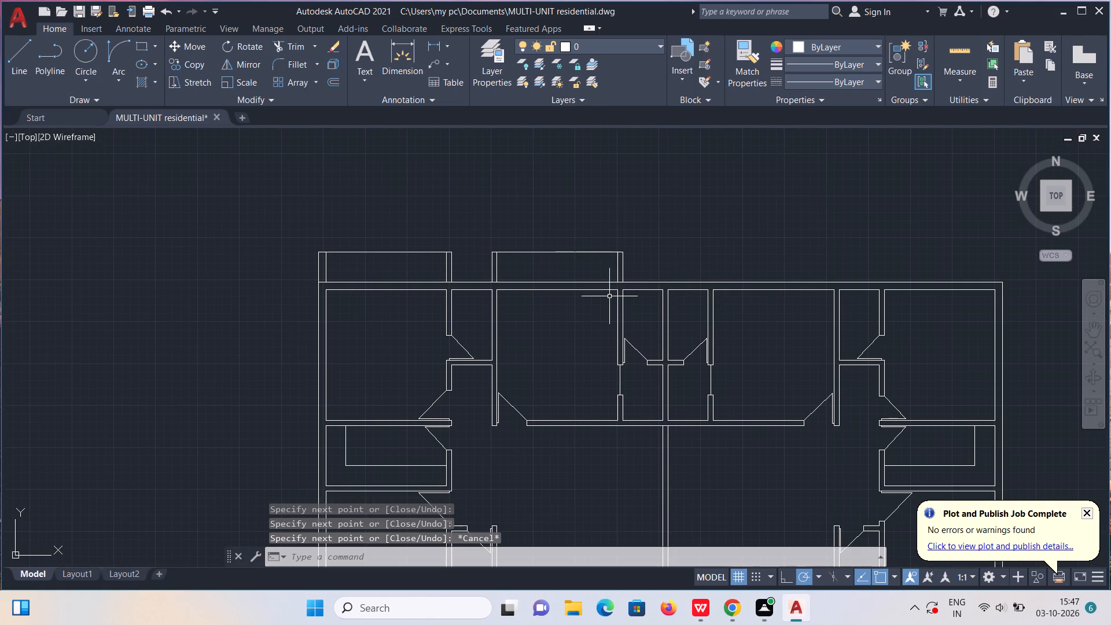
# Draw a wall extension above the left partition of the large room right of centre: 3' up, 6" right, and back down.
pyautogui.scroll(1, 757, 299)
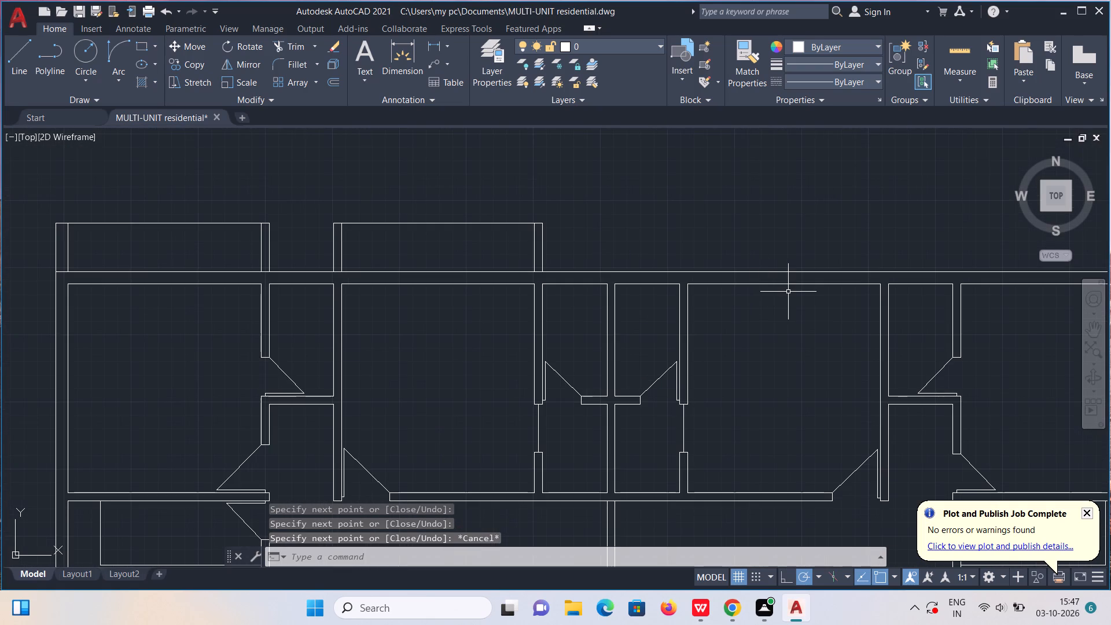
pyautogui.press('l')
pyautogui.press('Return')
pyautogui.scroll(1, 746, 293)
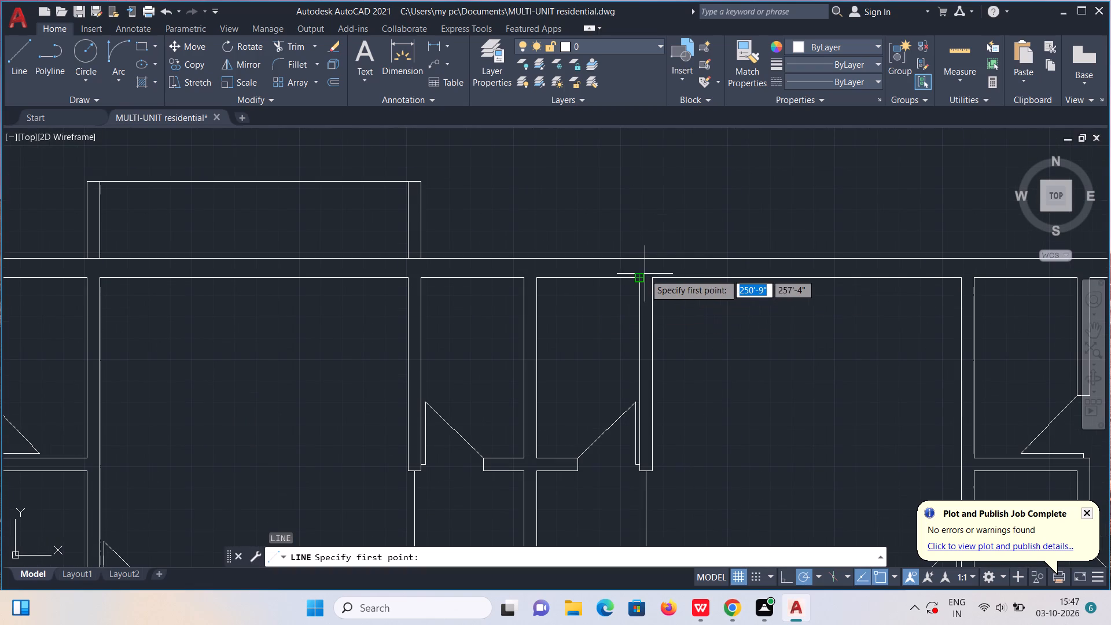
pyautogui.click(641, 260)
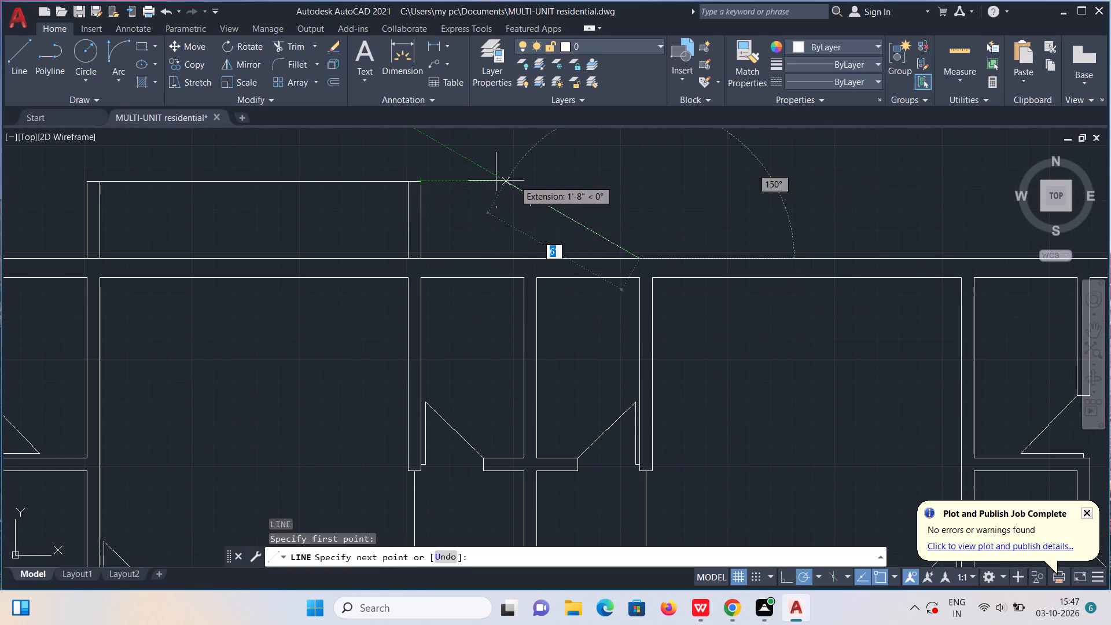
pyautogui.click(637, 181)
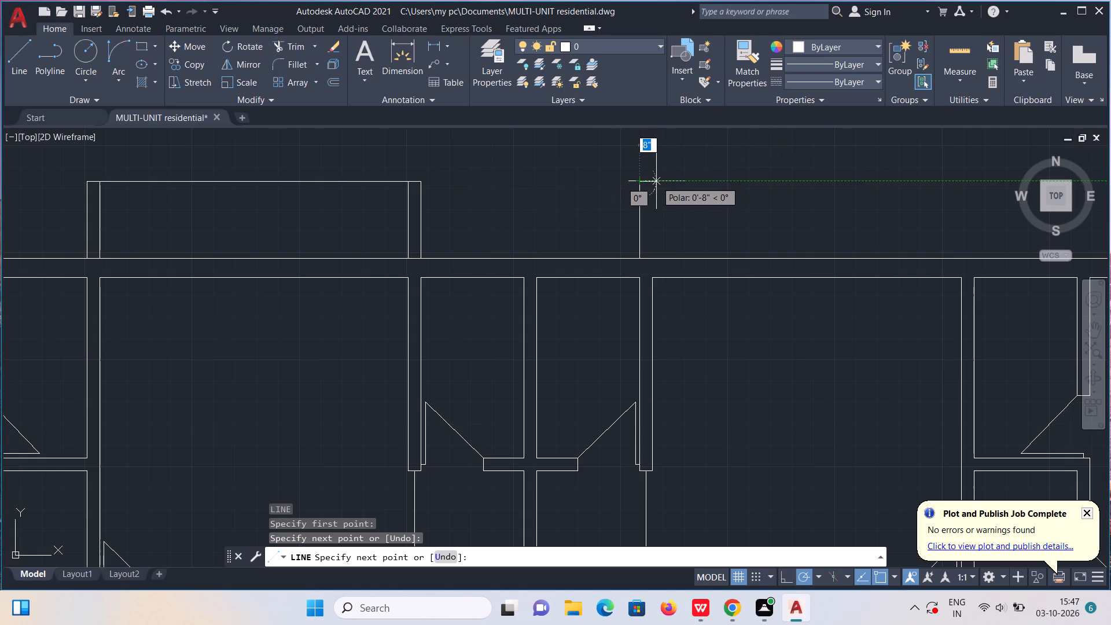
pyautogui.press('6')
pyautogui.hotkey('shift', '"')
pyautogui.press('Return')
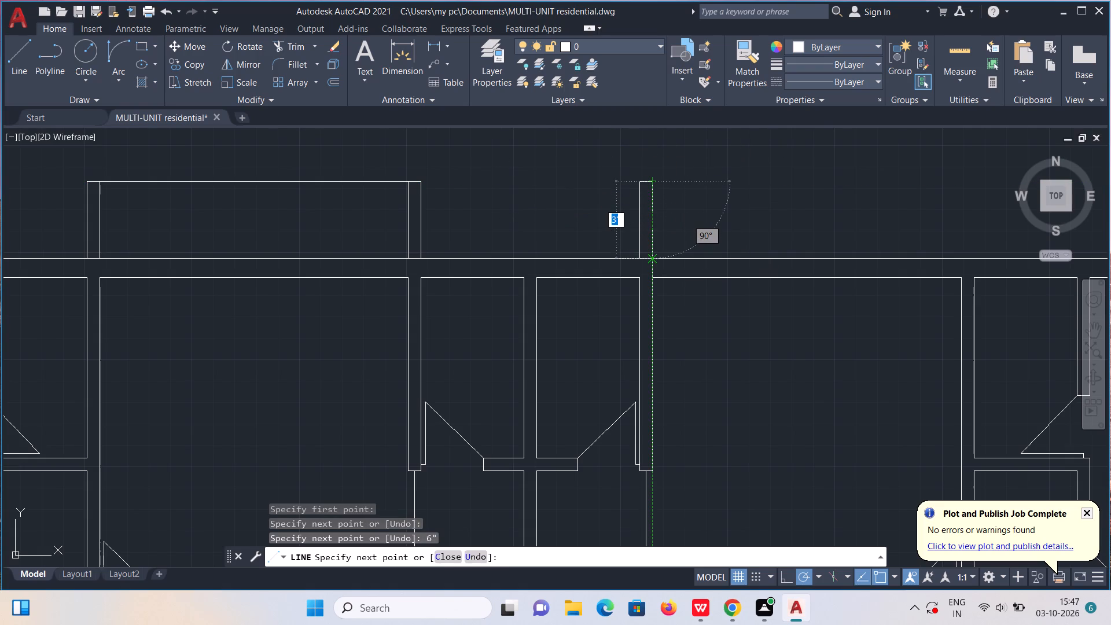
pyautogui.click(653, 259)
# Enclose this projection: front line to the room's right partition, down to the top wall, 6" left, and back up.
pyautogui.click(651, 182)
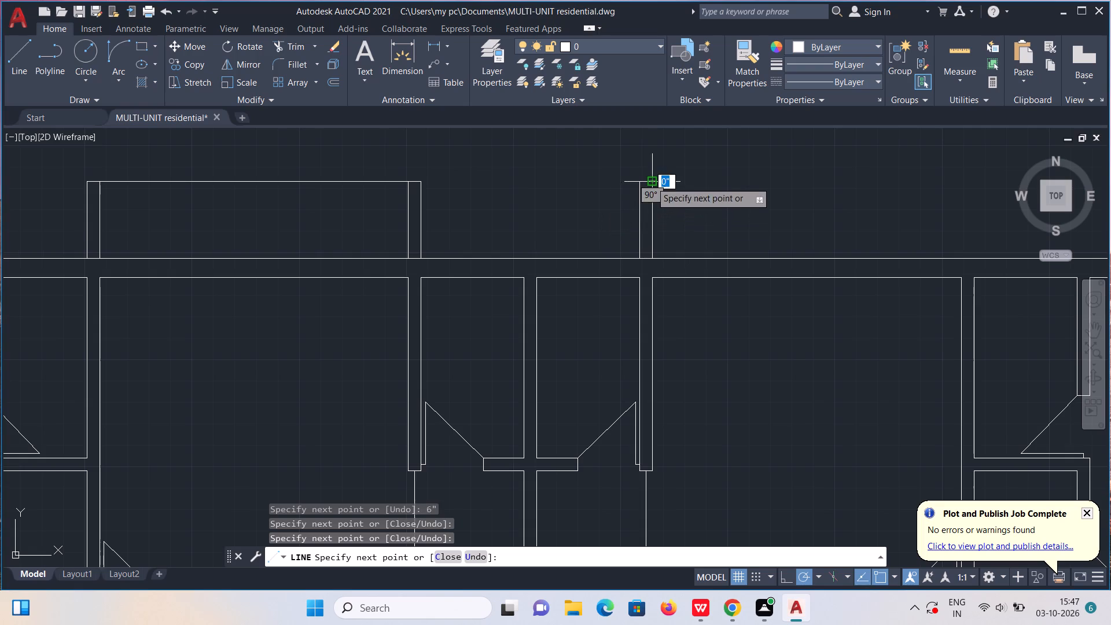
pyautogui.scroll(-1, 719, 178)
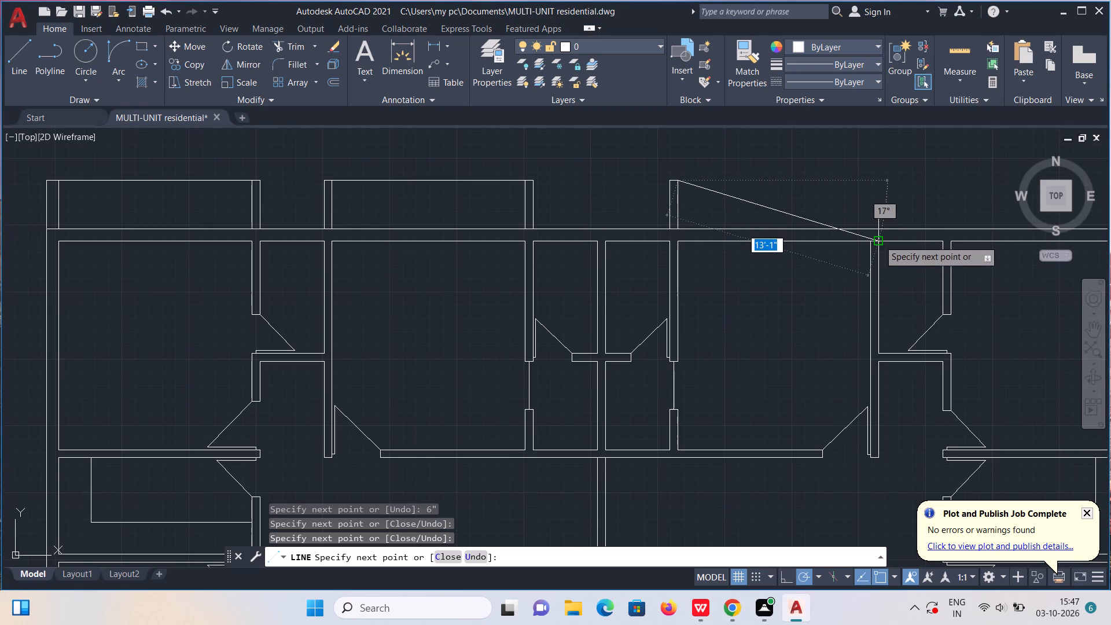
pyautogui.click(877, 180)
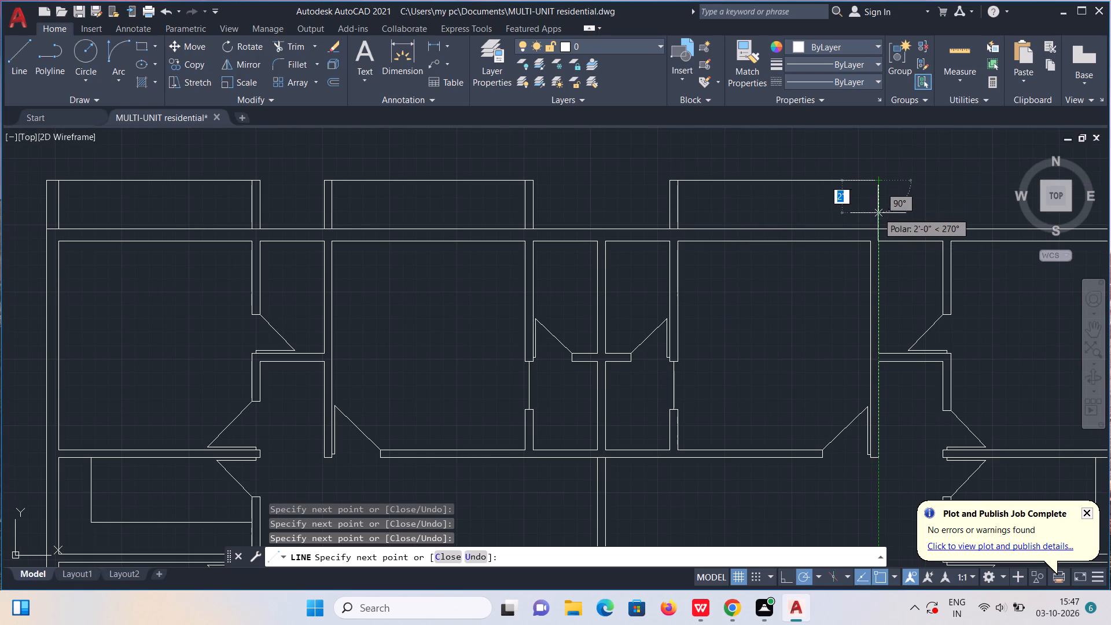
pyautogui.click(879, 225)
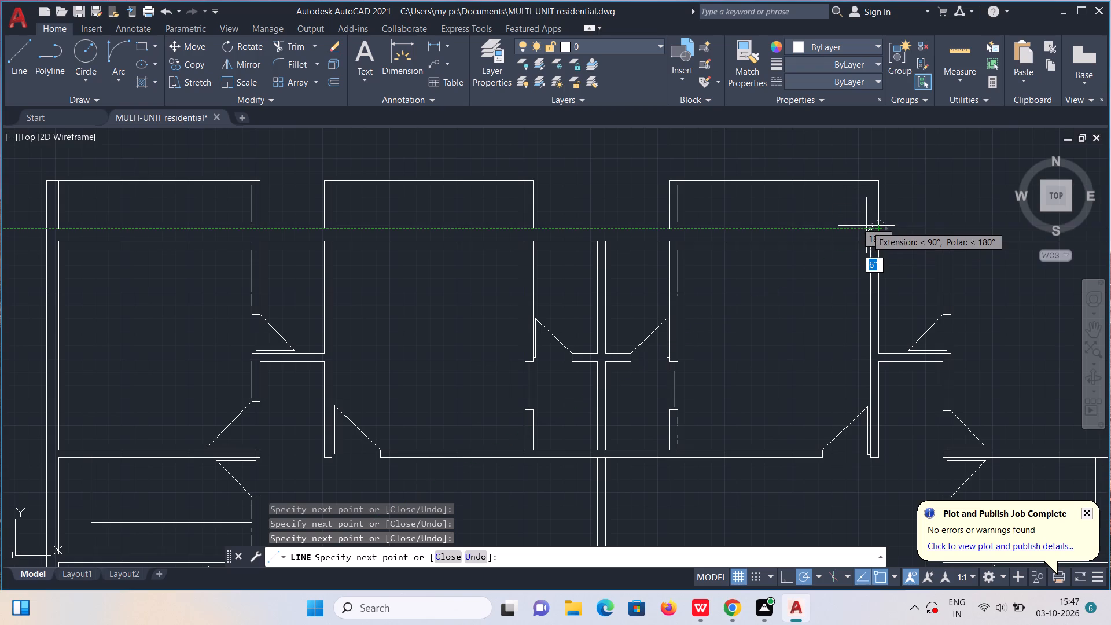
pyautogui.click(866, 226)
pyautogui.click(867, 182)
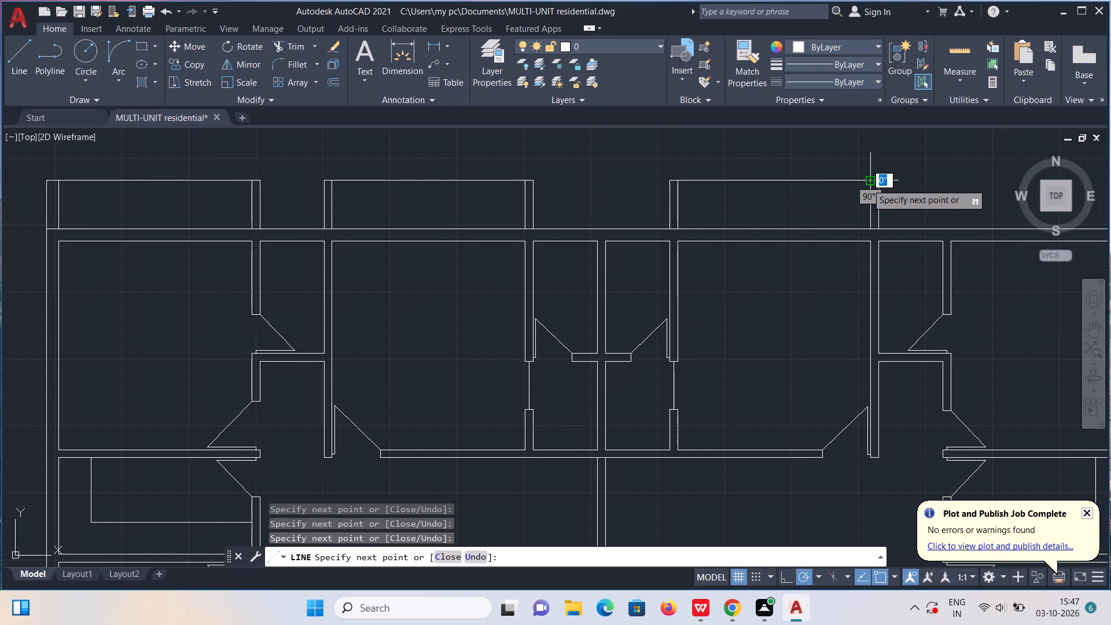
# Draw a wall extension above the top-right corner room's left partition: 3' up, 6" right, down to the top wall, and back up.
pyautogui.press('Escape')
pyautogui.scroll(-2, 866, 185)
pyautogui.moveTo(871, 221); pyautogui.dragTo(712, 260, button='middle')
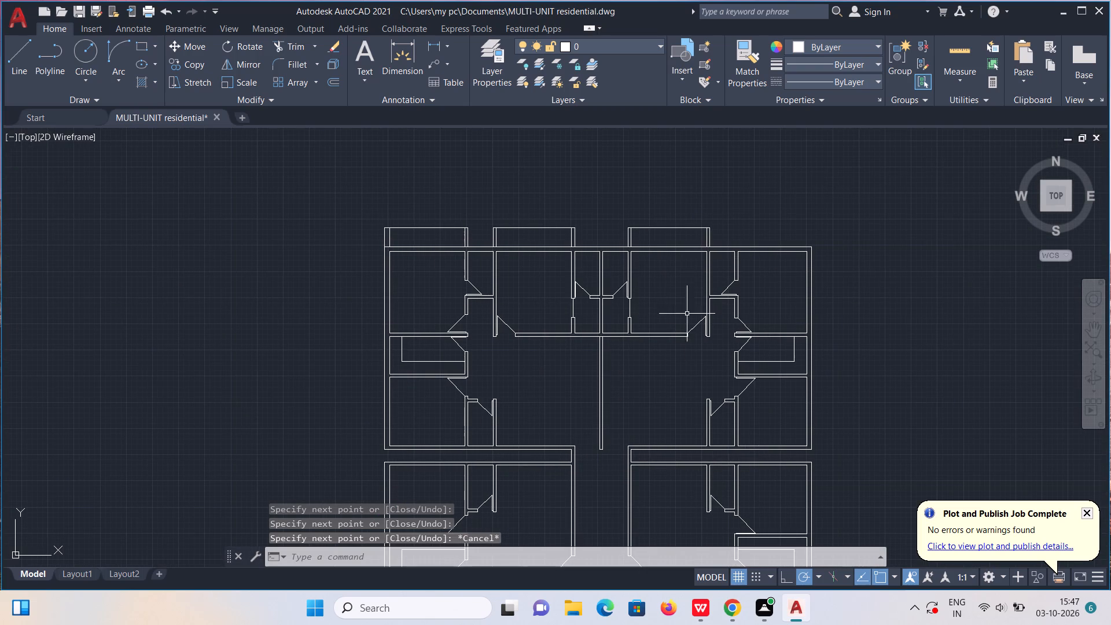
pyautogui.scroll(1, 713, 258)
pyautogui.scroll(1, 841, 232)
pyautogui.moveTo(829, 259); pyautogui.dragTo(696, 270, button='middle')
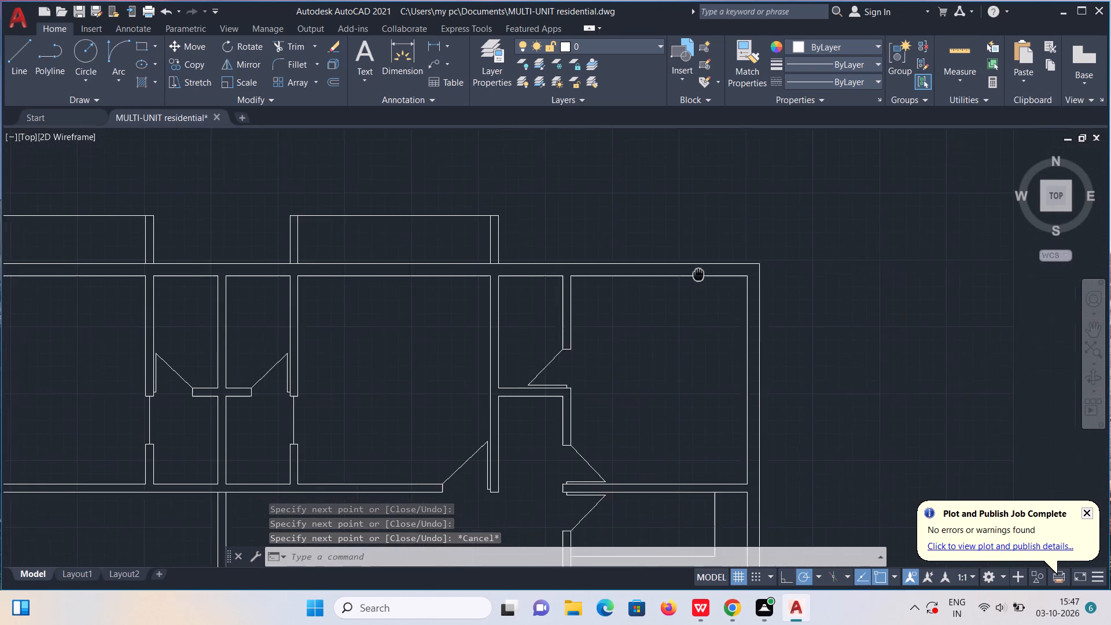
pyautogui.scroll(2, 594, 275)
pyautogui.moveTo(616, 283); pyautogui.dragTo(784, 352, button='middle')
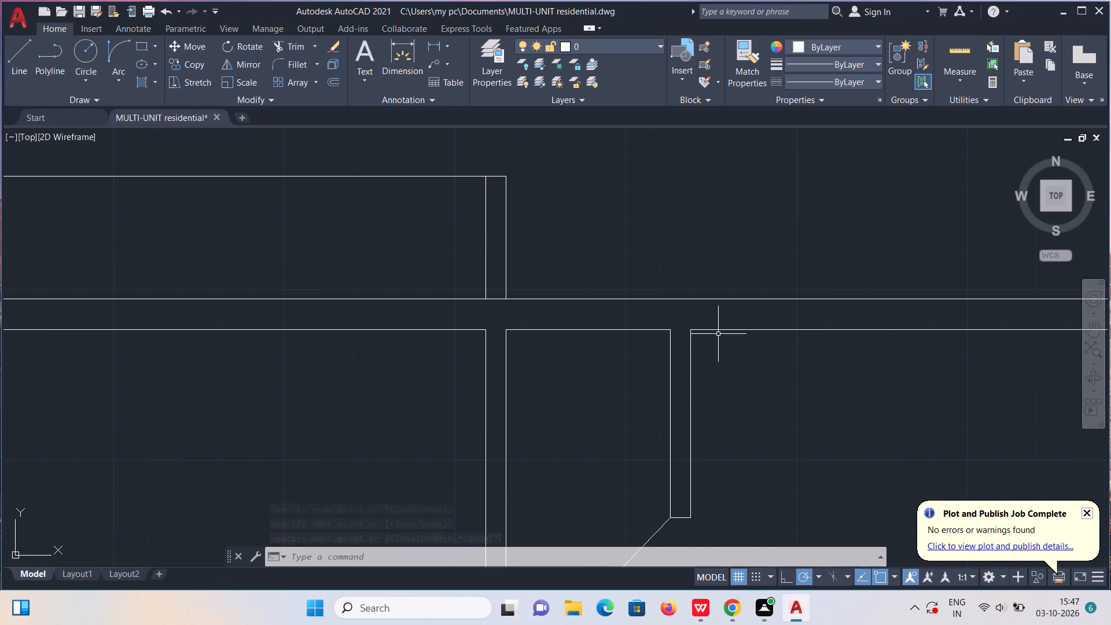
pyautogui.press('l')
pyautogui.press('Return')
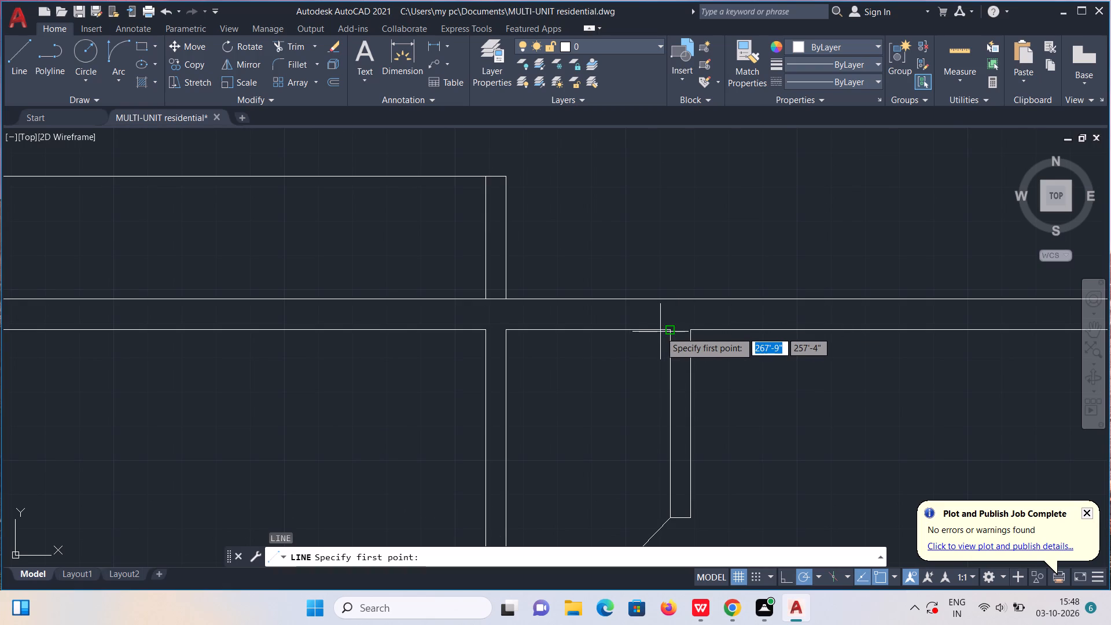
pyautogui.moveTo(672, 298); pyautogui.dragTo(672, 292)
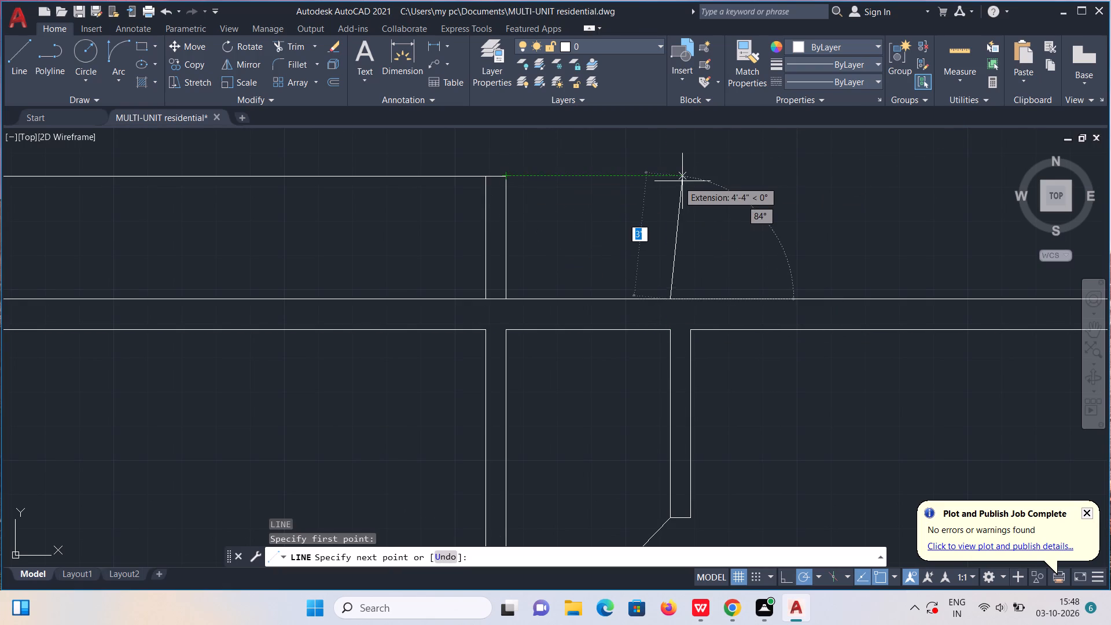
pyautogui.click(668, 178)
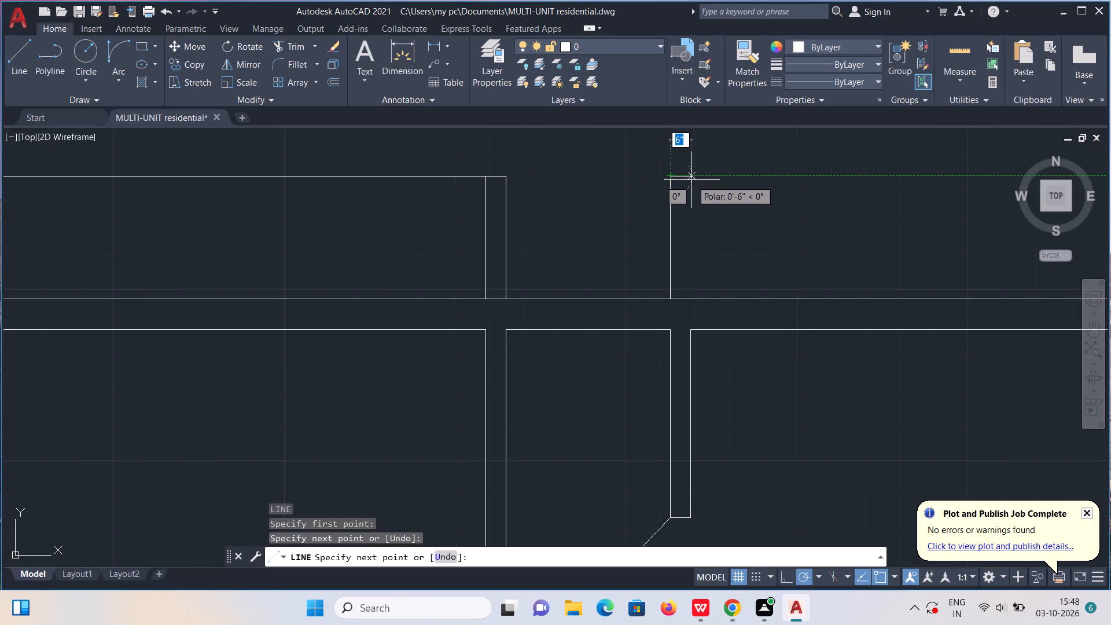
pyautogui.write('6"')
pyautogui.press('Return')
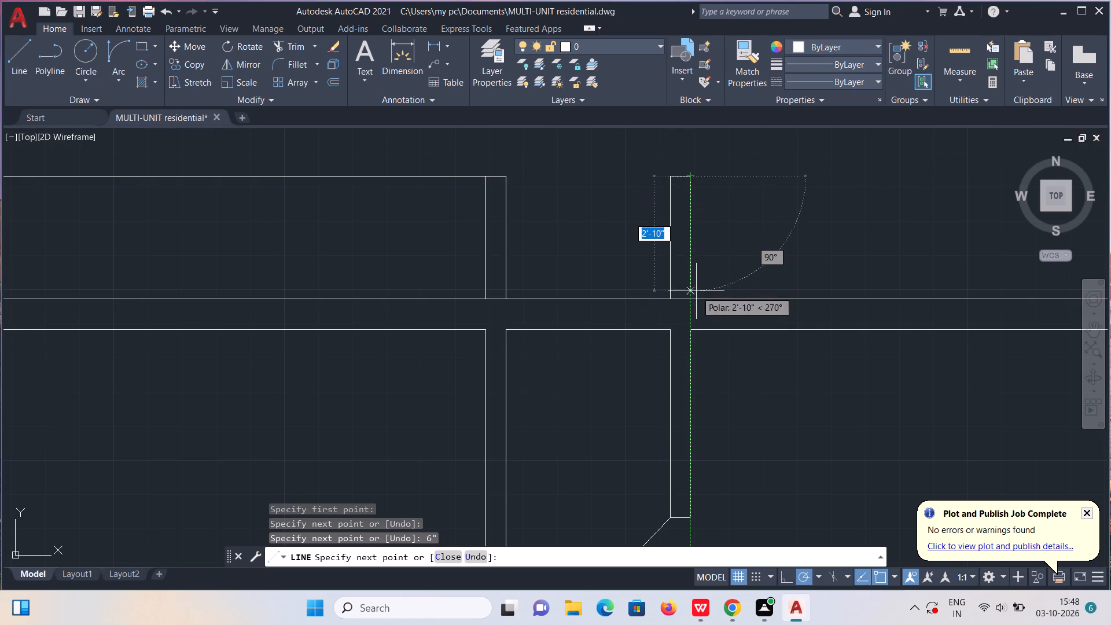
pyautogui.click(694, 302)
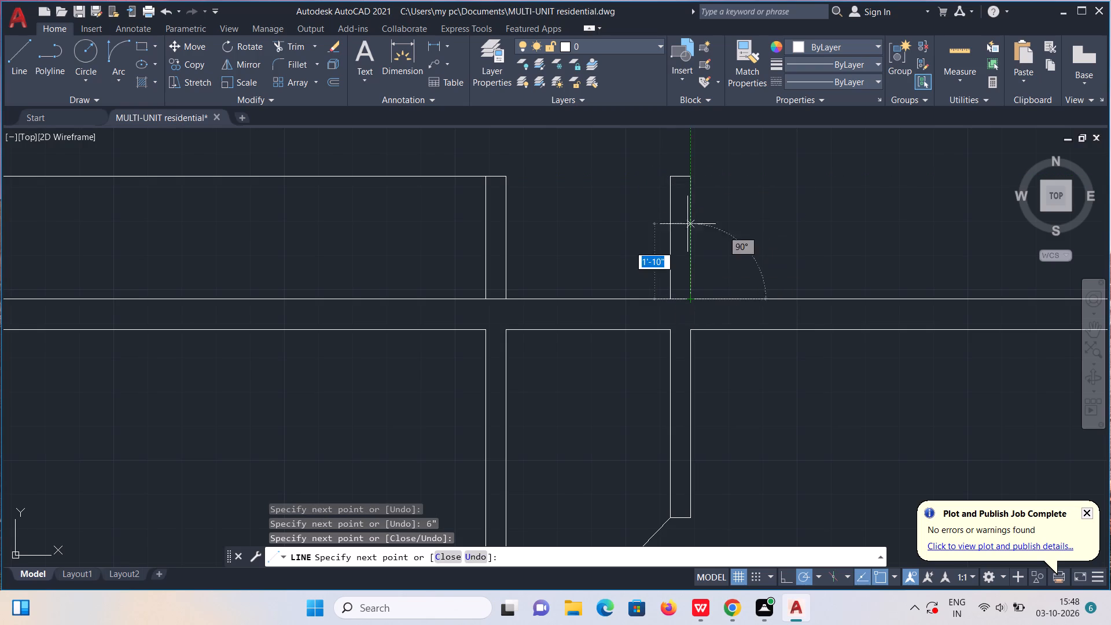
pyautogui.click(693, 178)
pyautogui.press('Escape')
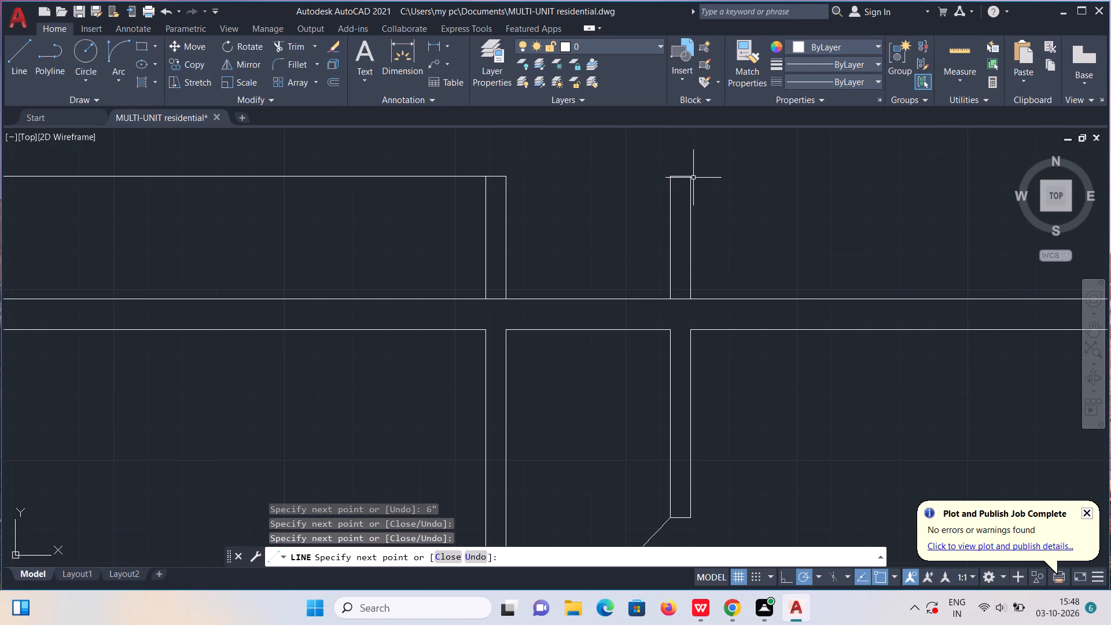
# Enclose the projection above the top-right corner room: 11'9" front line rightward, down to the outer corner, 9" left, and back up.
pyautogui.scroll(-1, 693, 178)
pyautogui.moveTo(711, 217); pyautogui.dragTo(613, 253, button='middle')
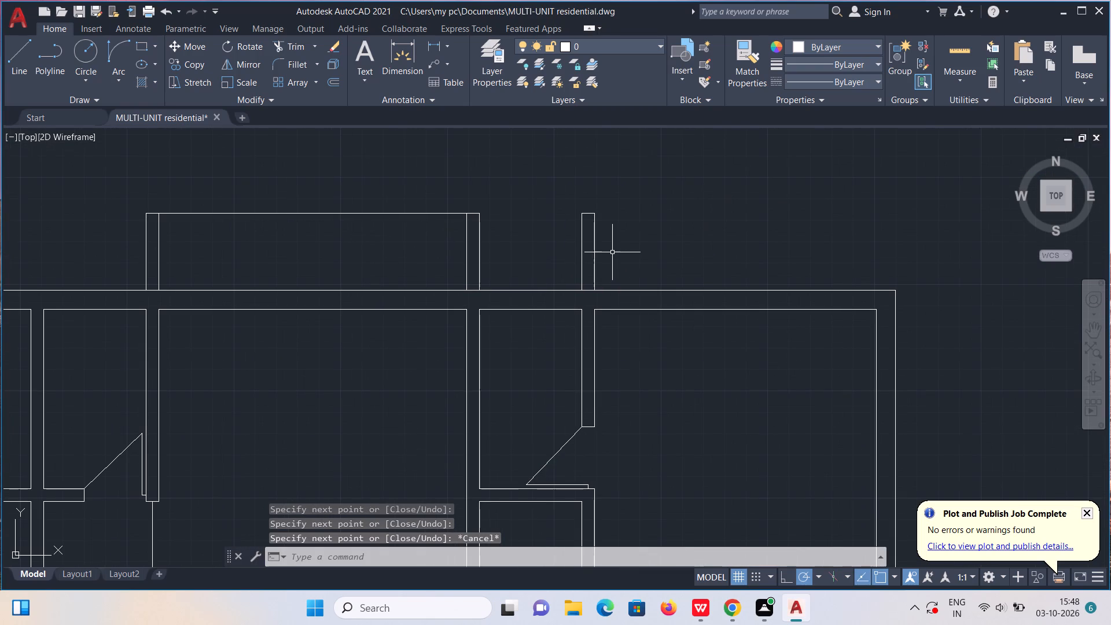
pyautogui.press('l')
pyautogui.press('Return')
pyautogui.click(596, 212)
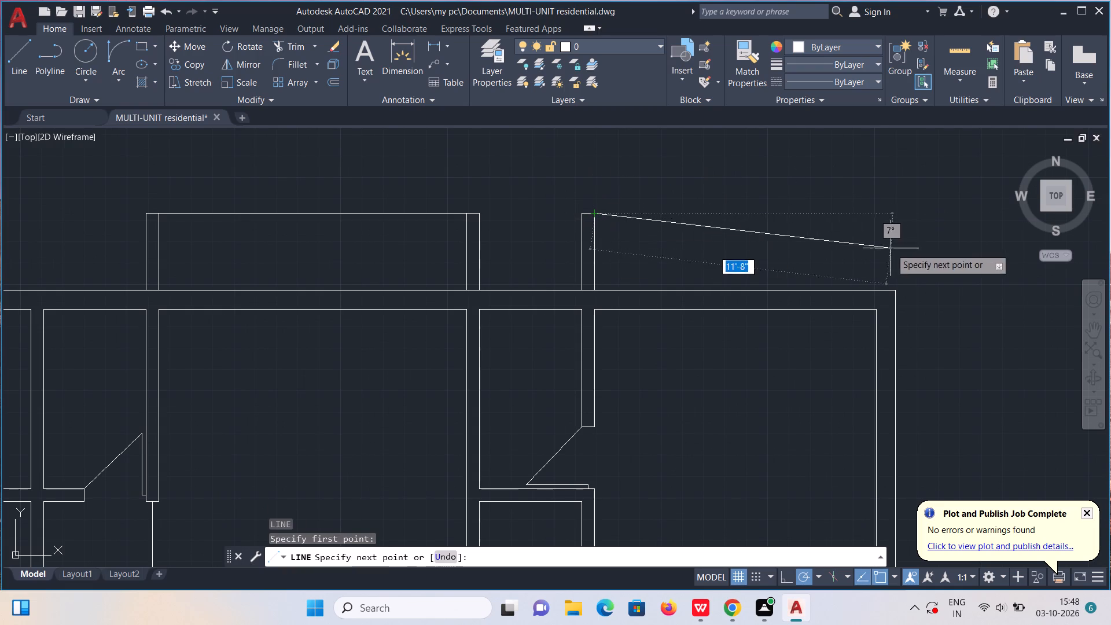
pyautogui.click(895, 212)
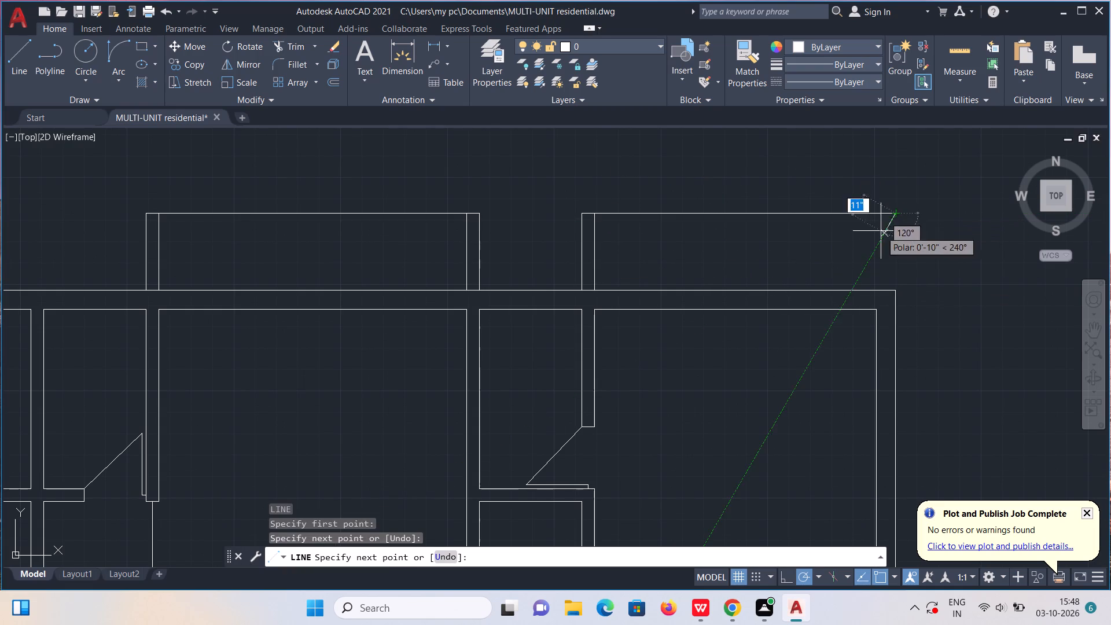
pyautogui.click(900, 288)
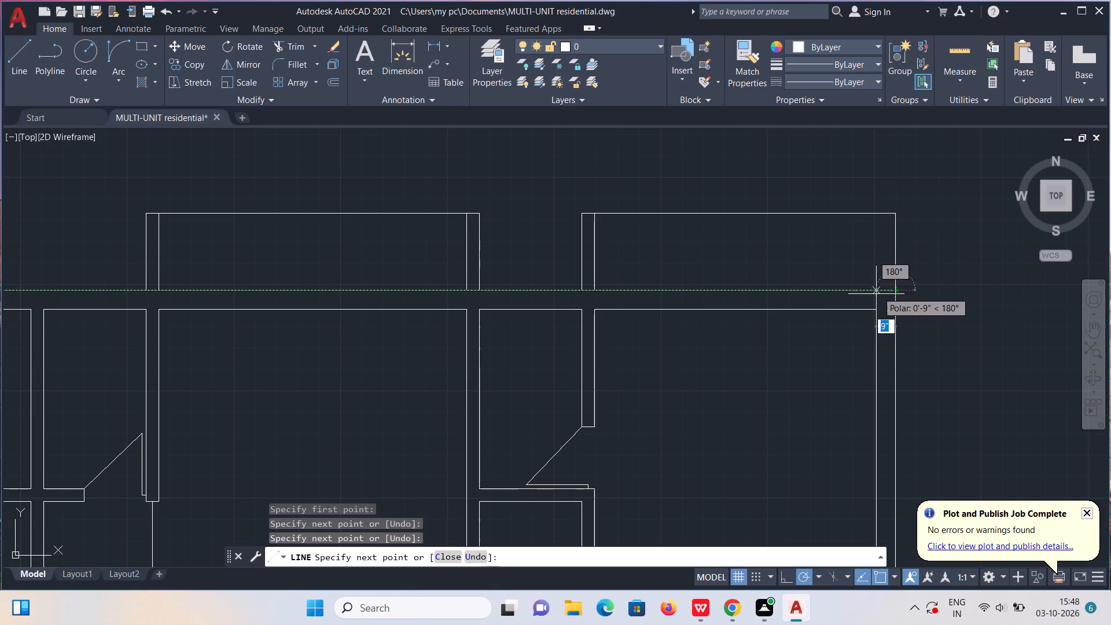
pyautogui.click(874, 287)
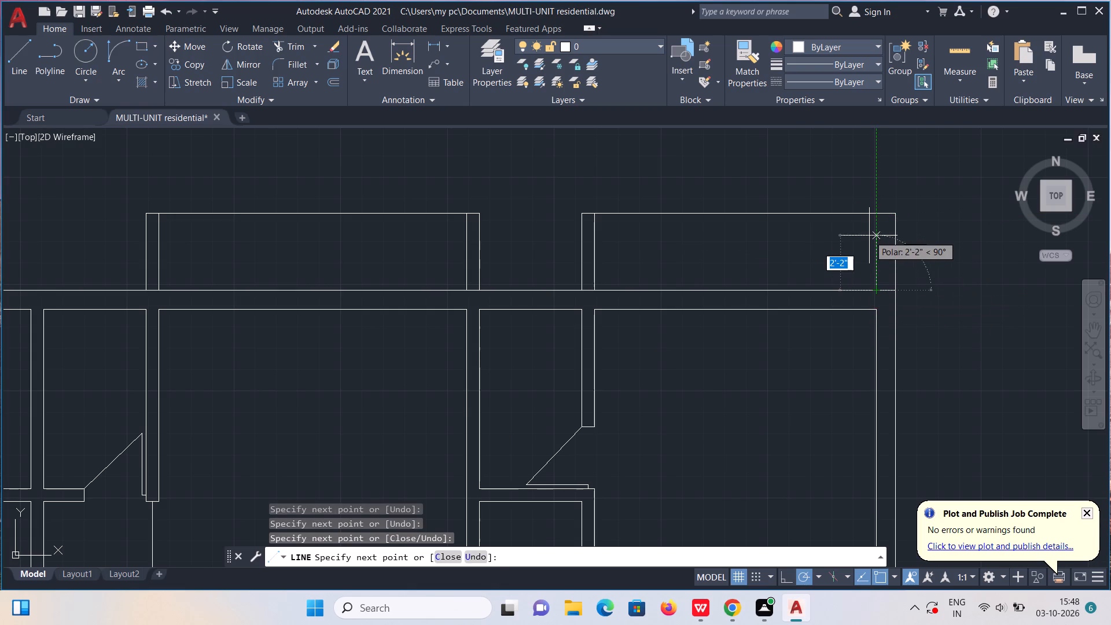
pyautogui.click(875, 212)
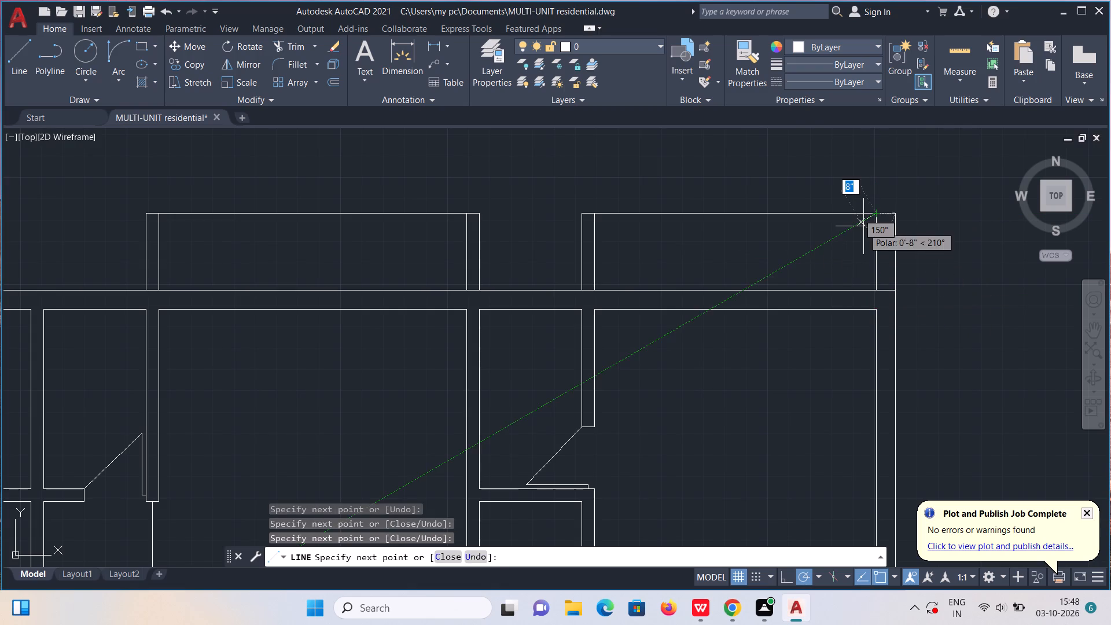
pyautogui.press('Escape')
# Draw a wall extension below the plan's bottom-right outer corner: 3' down, 9" left, up to the bottom wall, and back down.
pyautogui.scroll(-3, 863, 228)
pyautogui.moveTo(823, 383); pyautogui.dragTo(805, 94, button='middle')
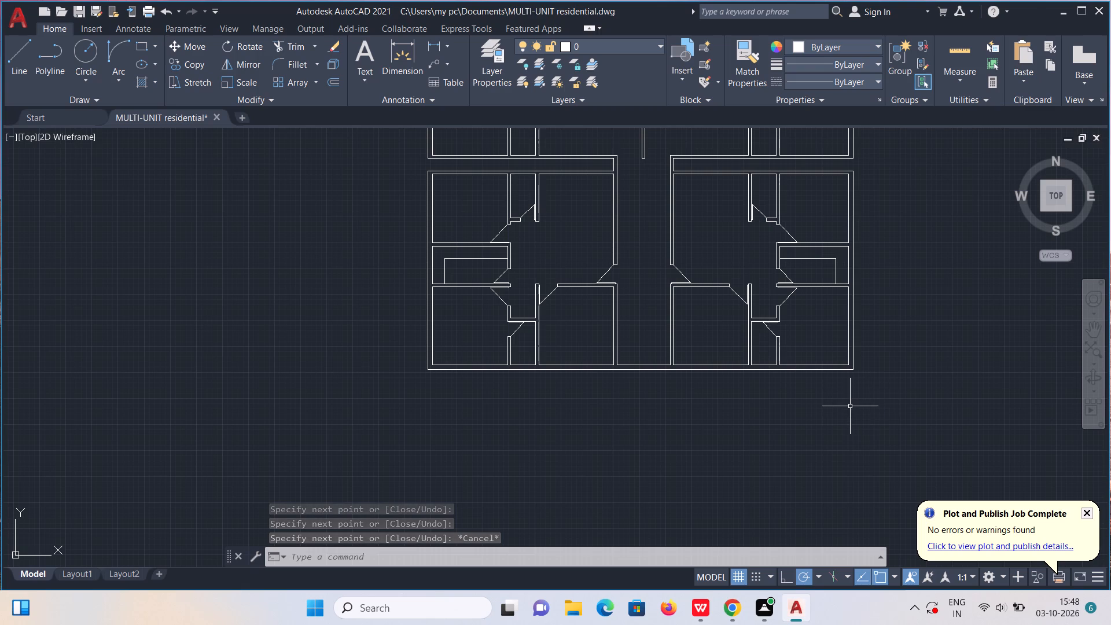
pyautogui.press('l')
pyautogui.press('Return')
pyautogui.scroll(2, 876, 380)
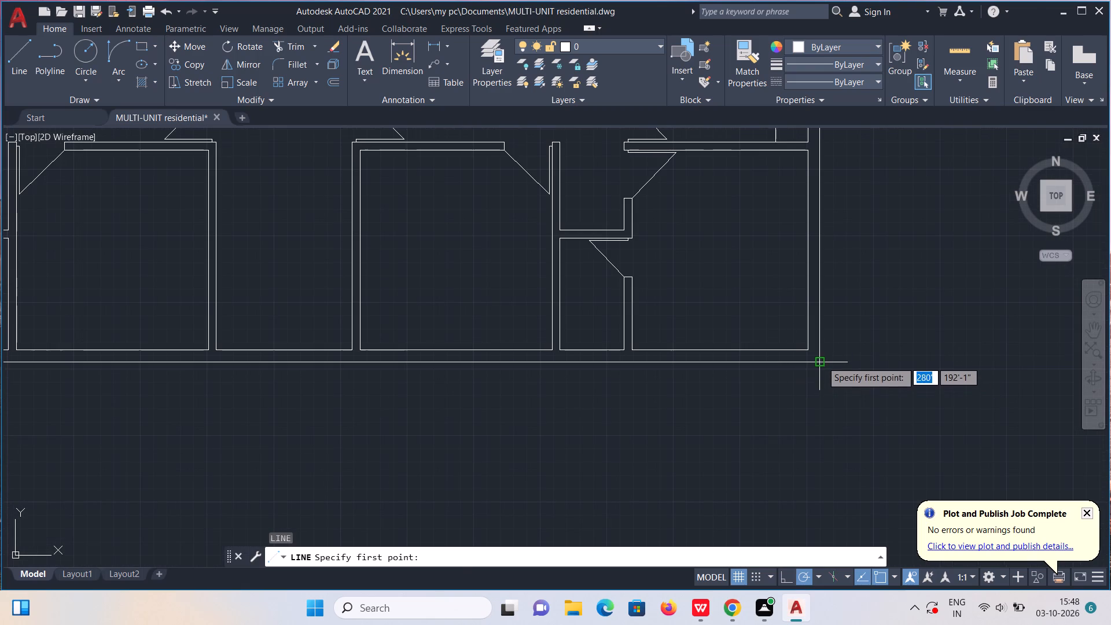
pyautogui.click(822, 361)
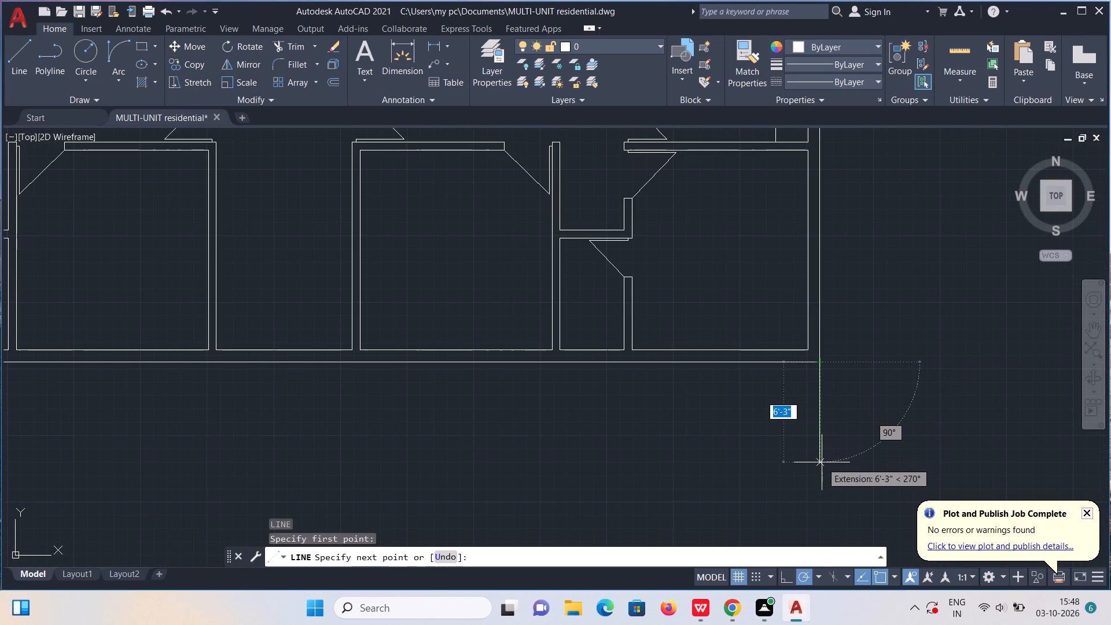
pyautogui.write("3'")
pyautogui.press('Return')
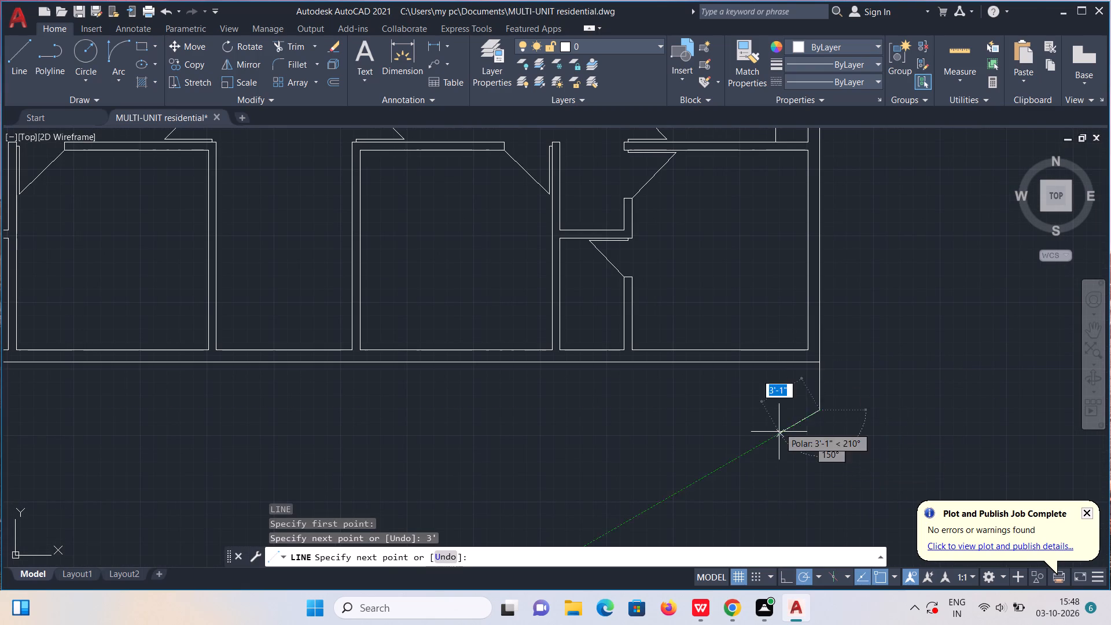
pyautogui.write('9"')
pyautogui.press('Return')
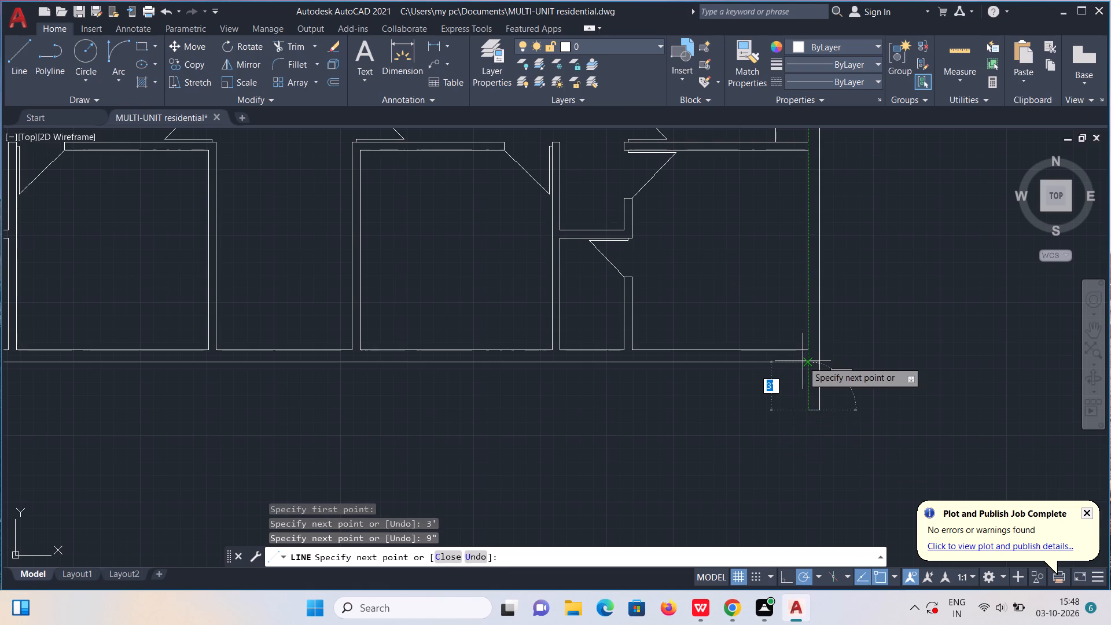
pyautogui.click(803, 361)
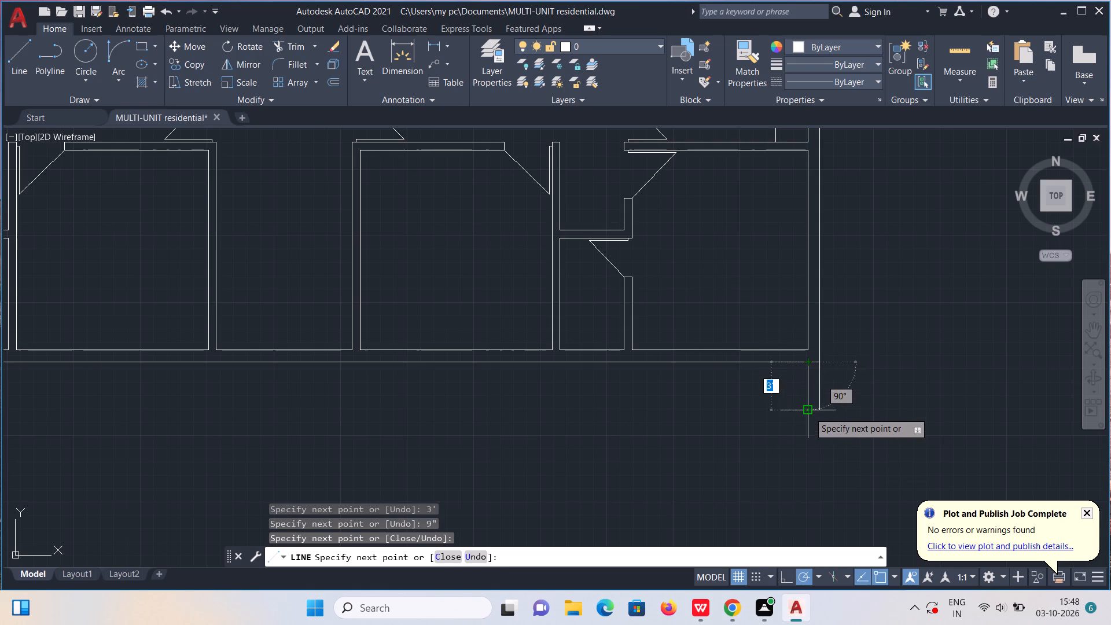
pyautogui.click(809, 410)
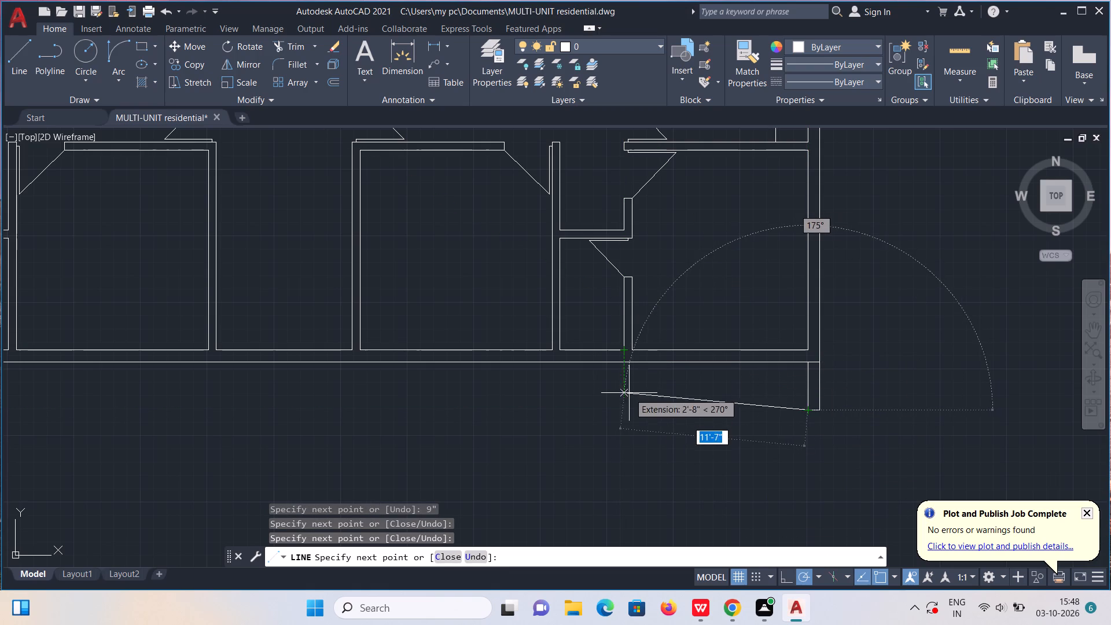
# Enclose the projection below the bottom-right corner room: 11'6" front line leftward, up to the bottom wall, 6" right, and back down.
pyautogui.click(624, 411)
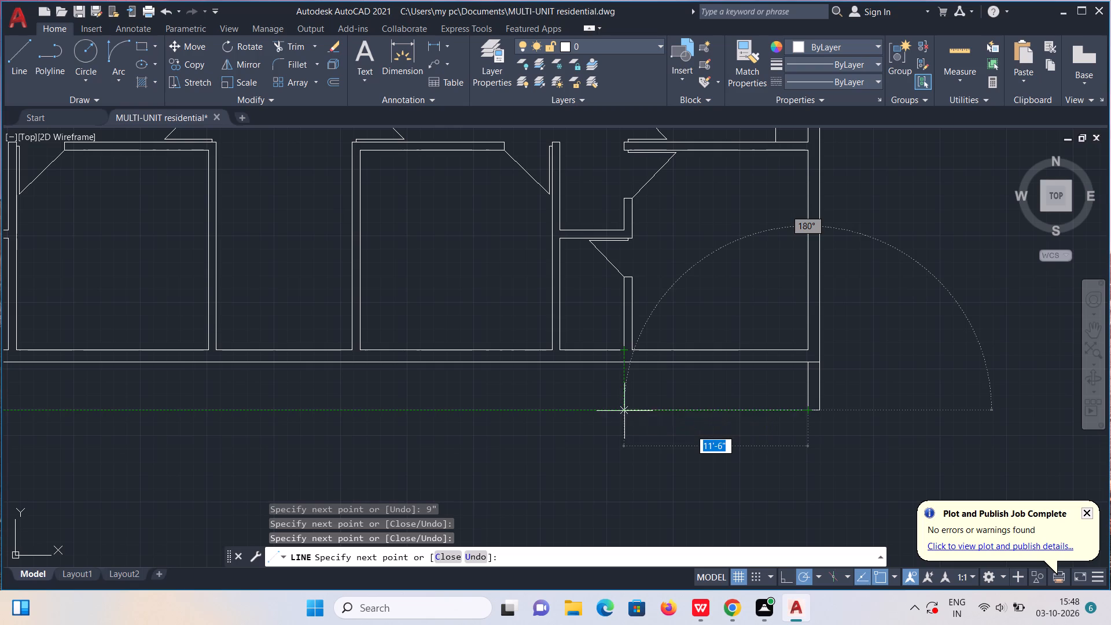
pyautogui.click(623, 361)
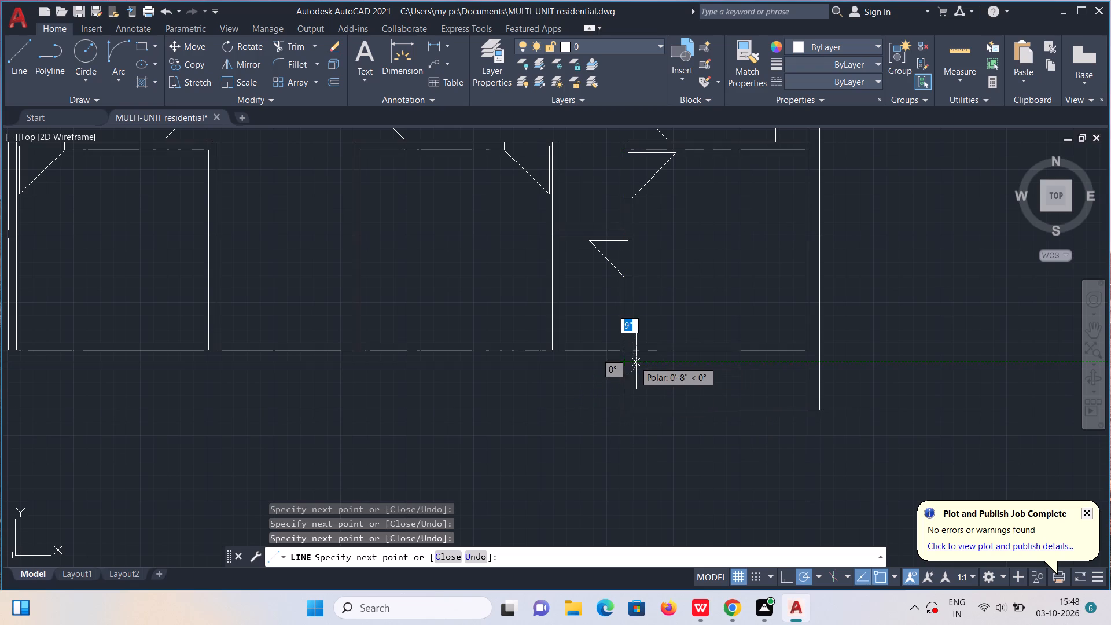
pyautogui.press('6')
pyautogui.hotkey('shift', '"')
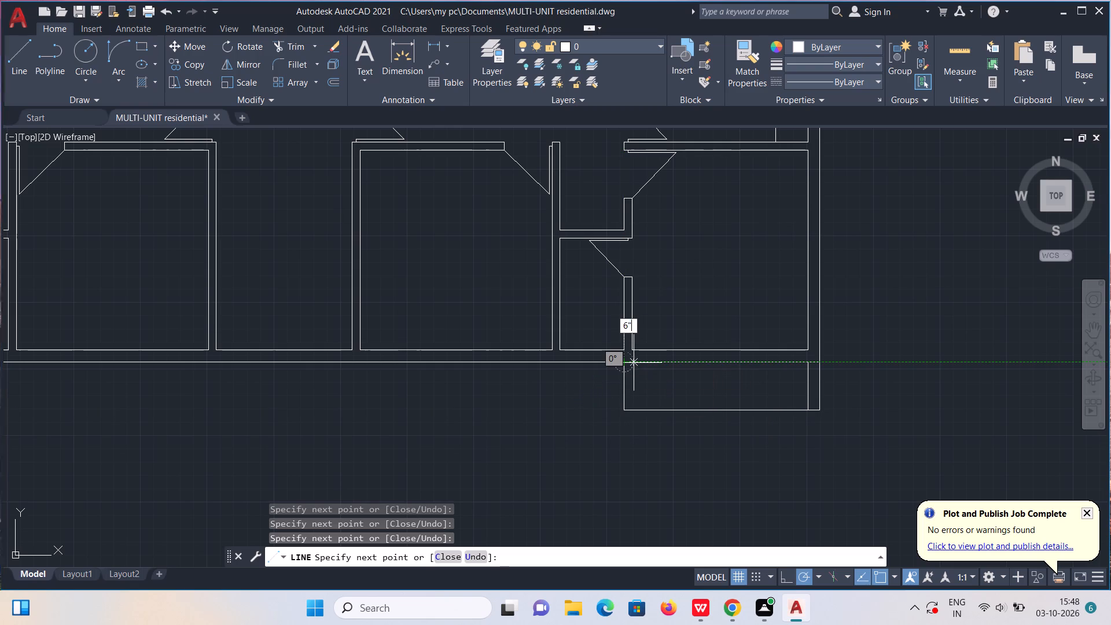
pyautogui.press('Return')
pyautogui.click(634, 413)
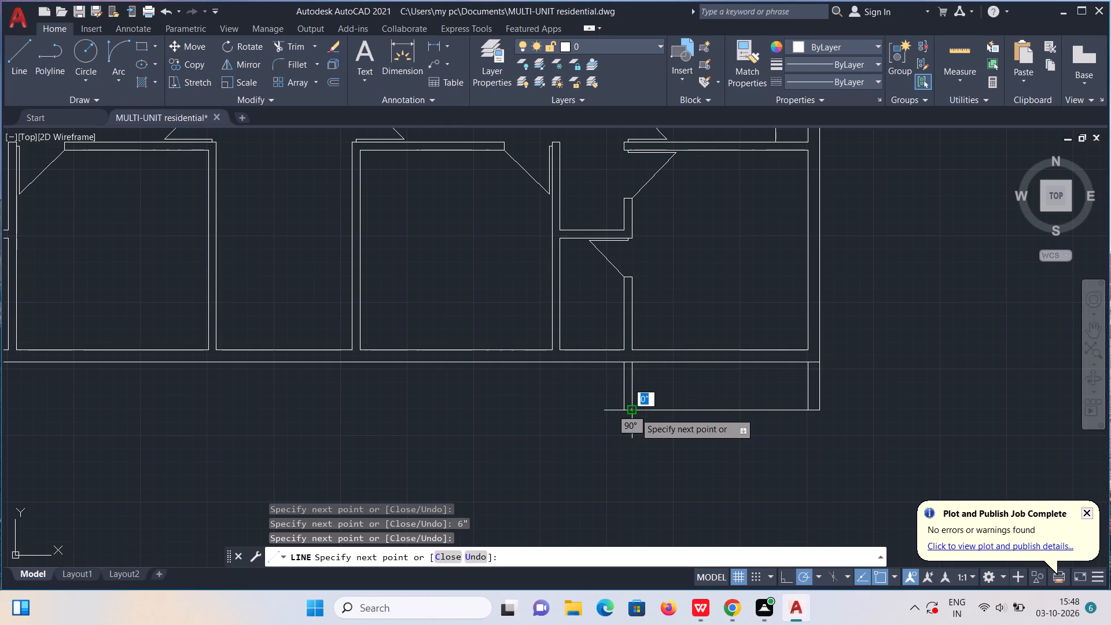
pyautogui.press('Escape')
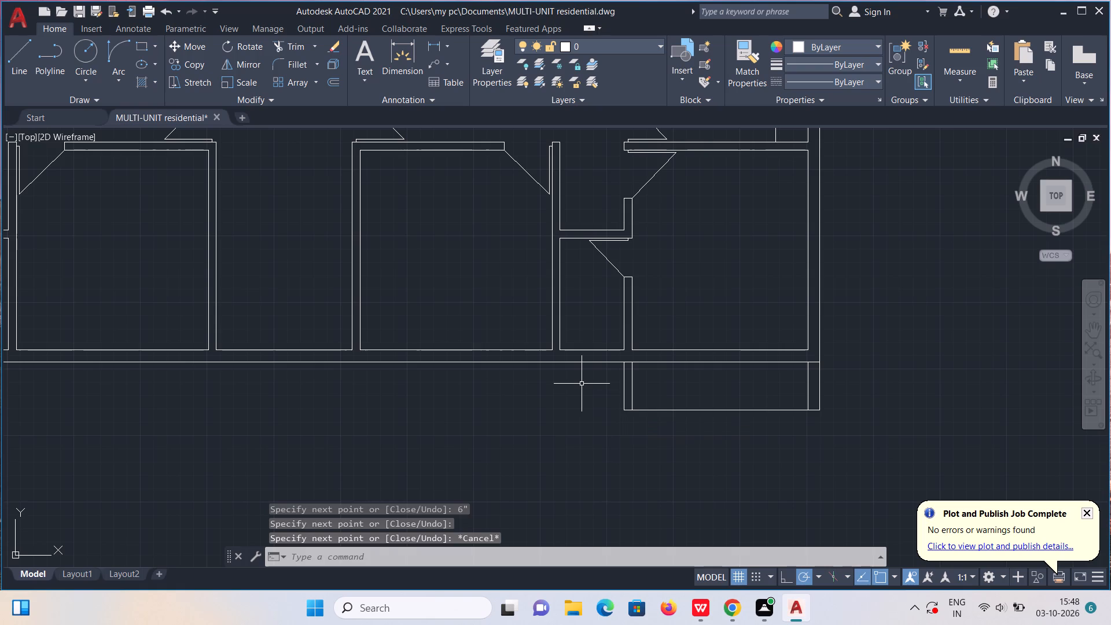
# Draw a wall extension below the right partition of the large bottom room right of centre: 3' down, 6" left, up, and back down.
pyautogui.press('l')
pyautogui.press('Return')
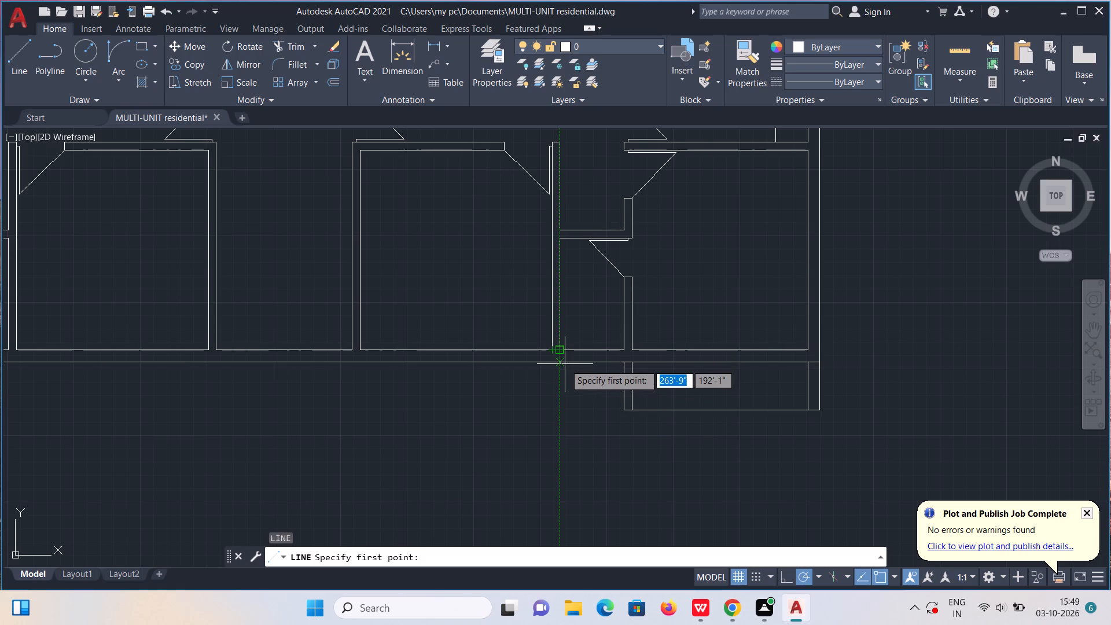
pyautogui.click(561, 364)
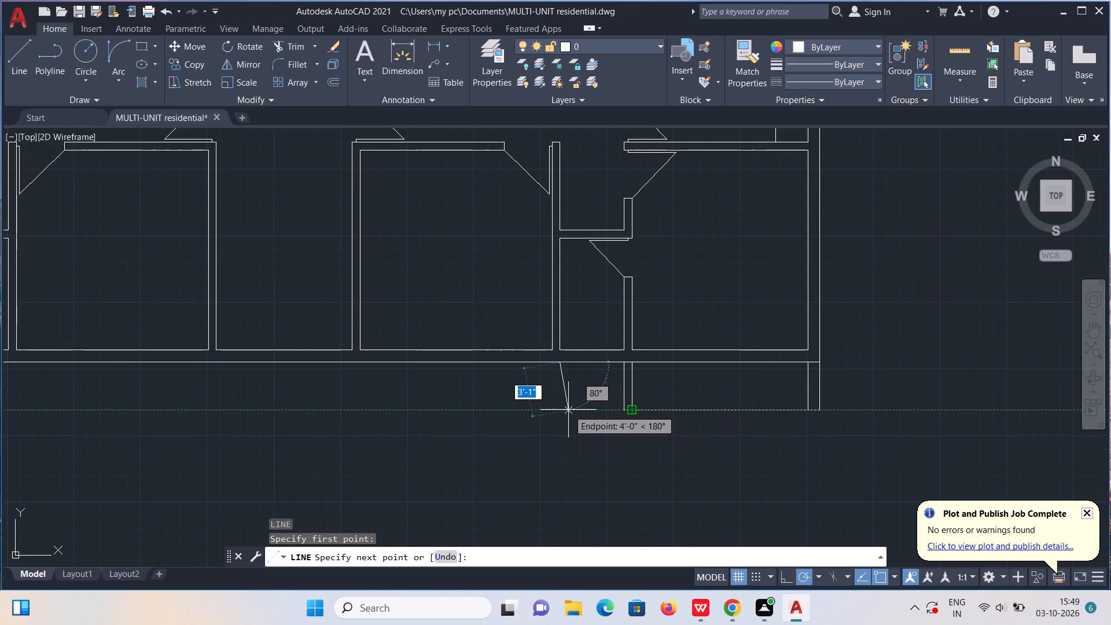
pyautogui.click(562, 410)
pyautogui.write('6"')
pyautogui.press('Return')
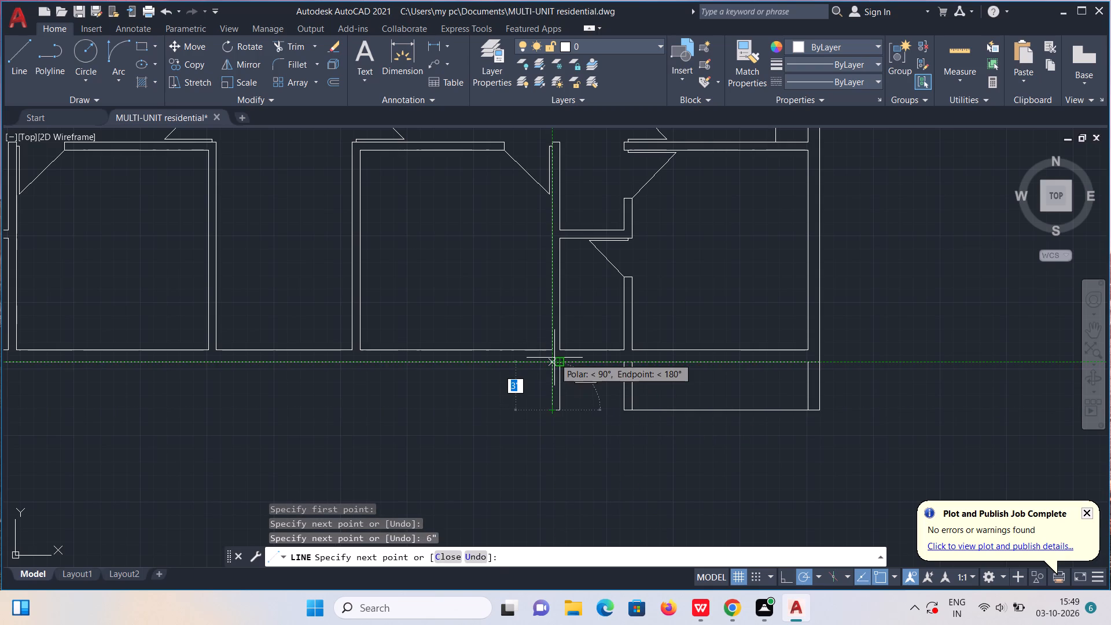
pyautogui.click(551, 361)
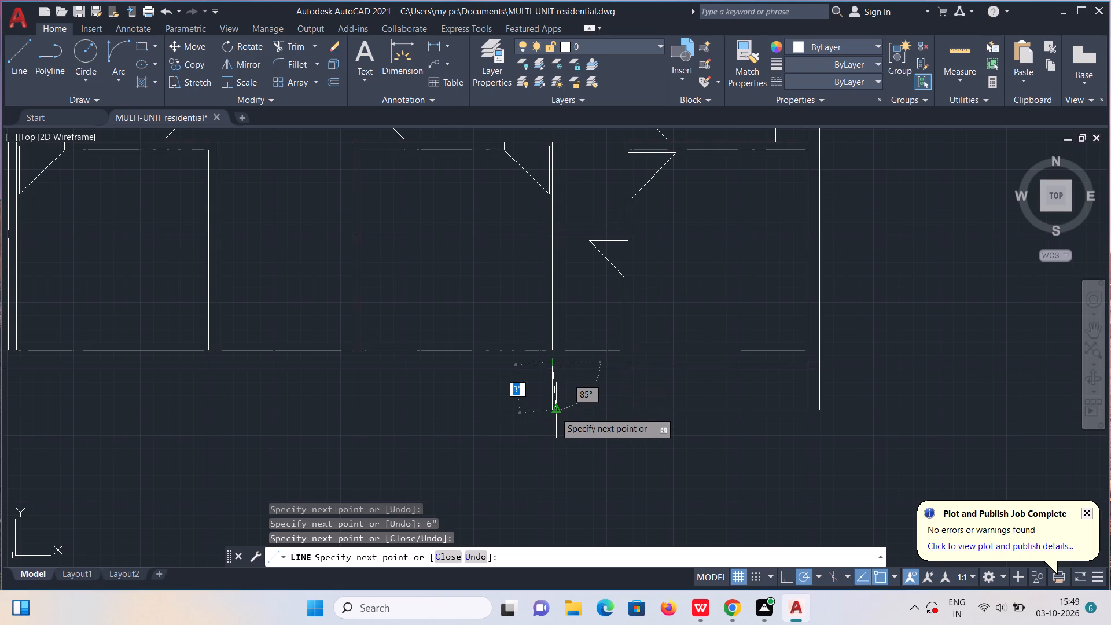
pyautogui.click(549, 412)
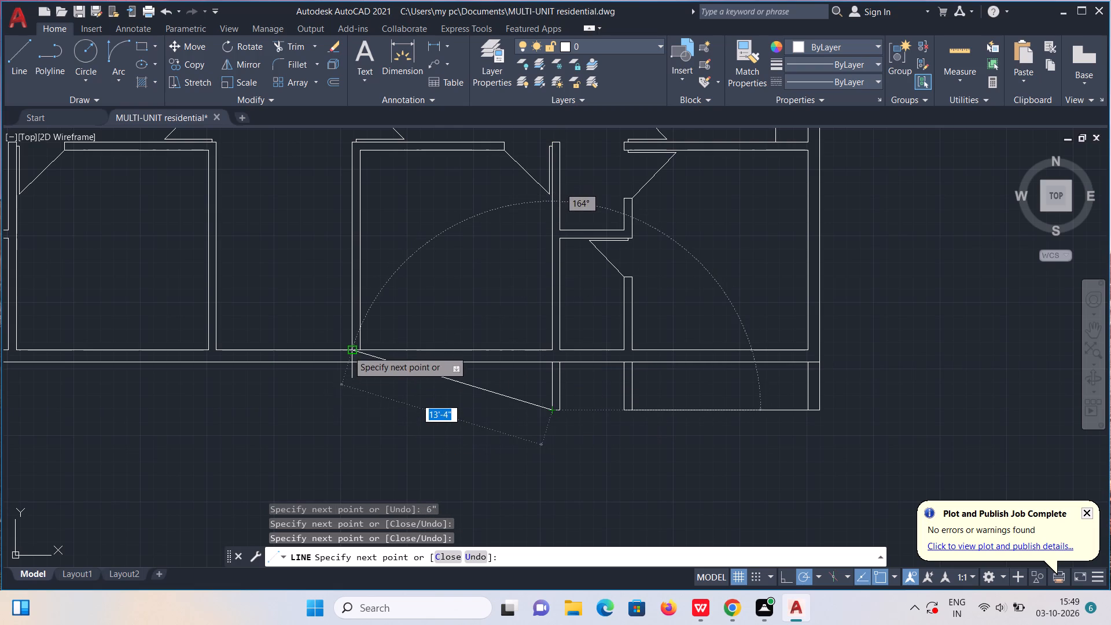
# Enclose the projection below the large bottom room right of centre: 12'6" front line leftward, up to the bottom wall, 6" right, and back down.
pyautogui.click(352, 411)
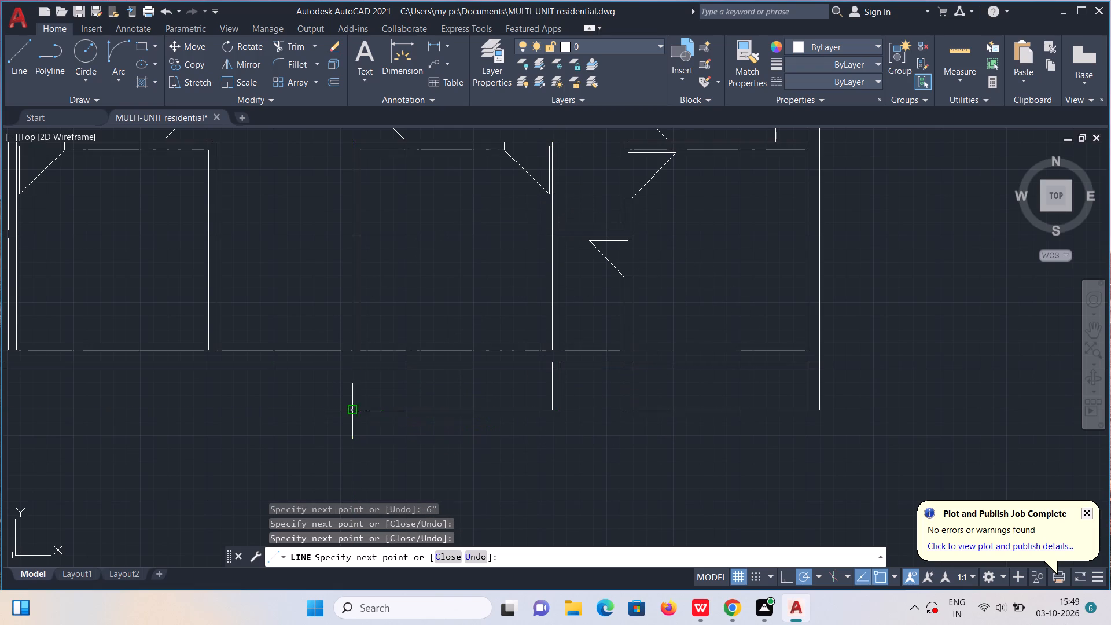
pyautogui.click(351, 363)
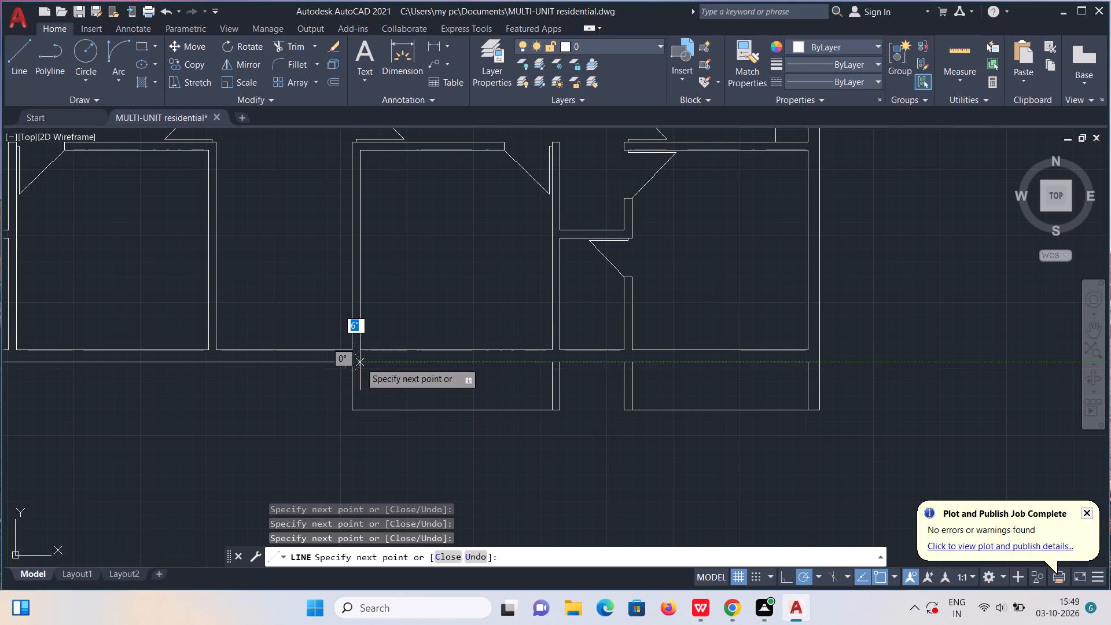
pyautogui.write('6"')
pyautogui.press('Return')
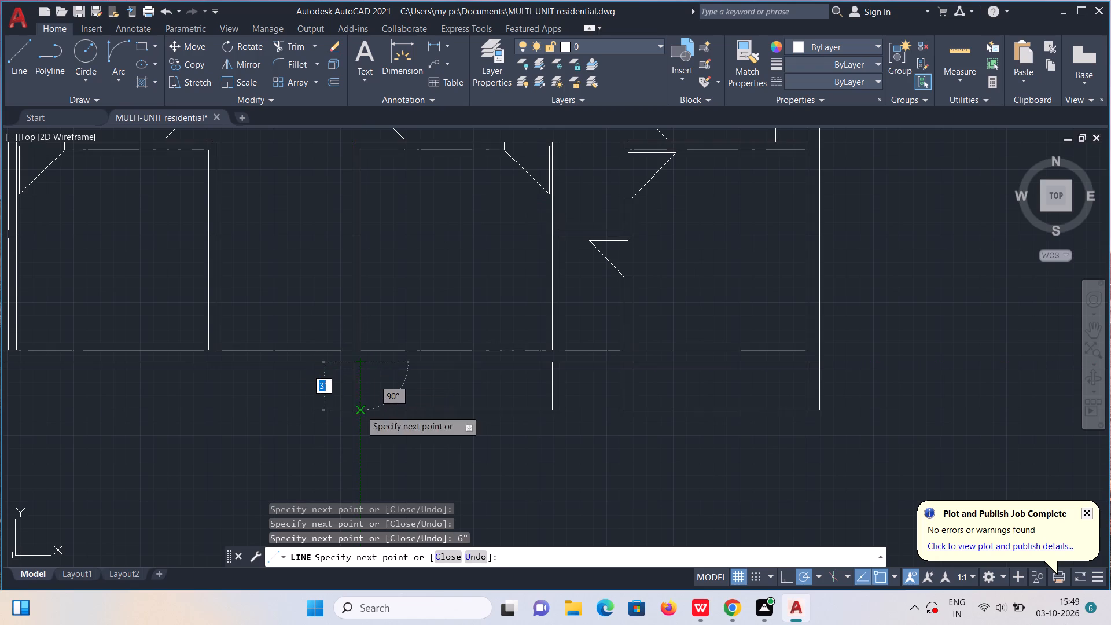
pyautogui.click(361, 410)
pyautogui.moveTo(362, 406); pyautogui.dragTo(699, 428, button='middle')
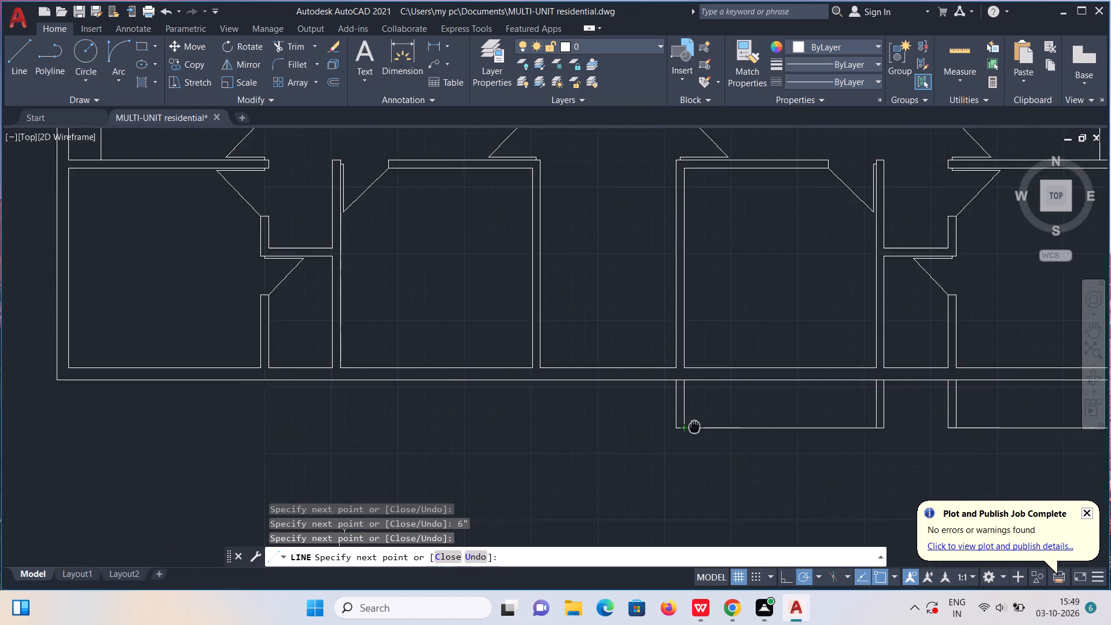
pyautogui.moveTo(699, 428); pyautogui.dragTo(789, 460, button='middle')
pyautogui.press('Escape')
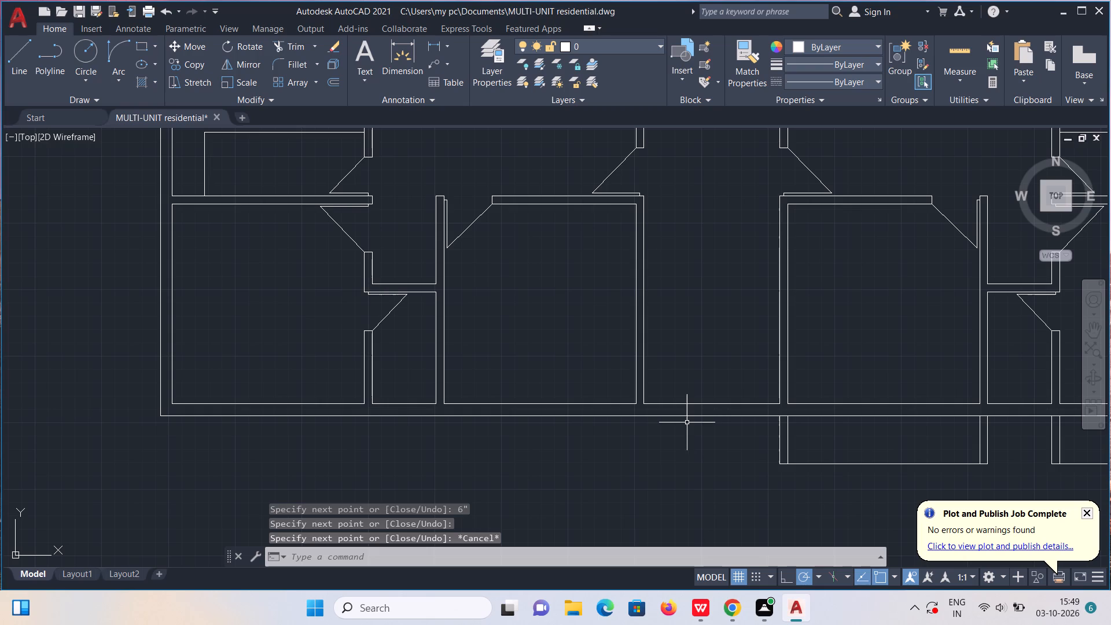
# Draw a wall extension below the right partition of the large bottom room left of centre: 3' down, 6" left, up, and back down.
pyautogui.press('l')
pyautogui.press('Return')
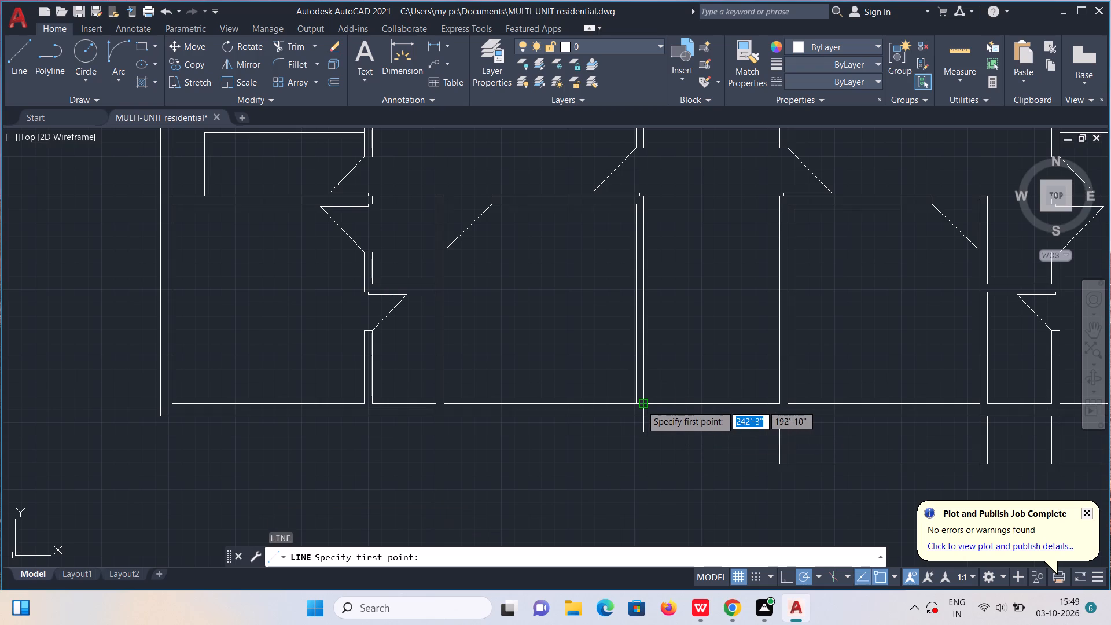
pyautogui.click(644, 417)
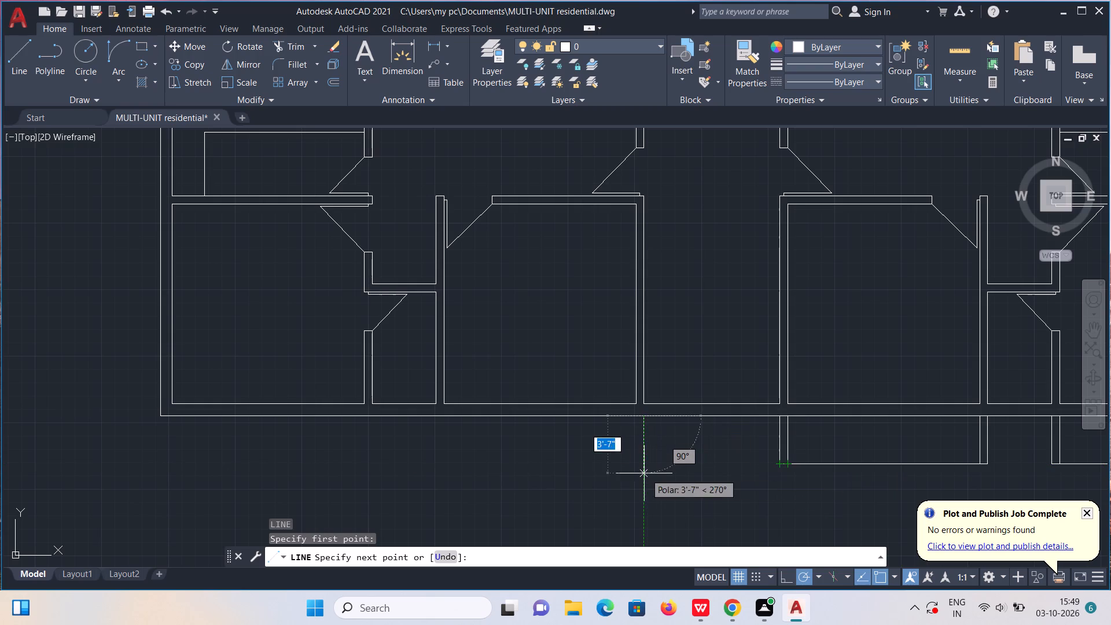
pyautogui.click(643, 467)
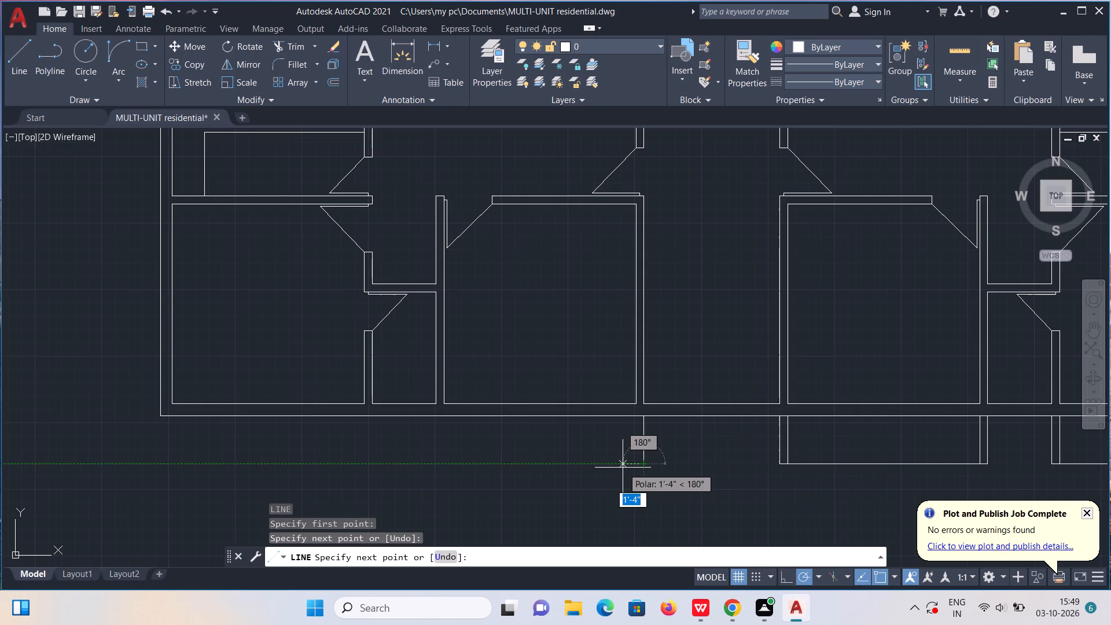
pyautogui.press('6')
pyautogui.hotkey('shift', '"')
pyautogui.press('Return')
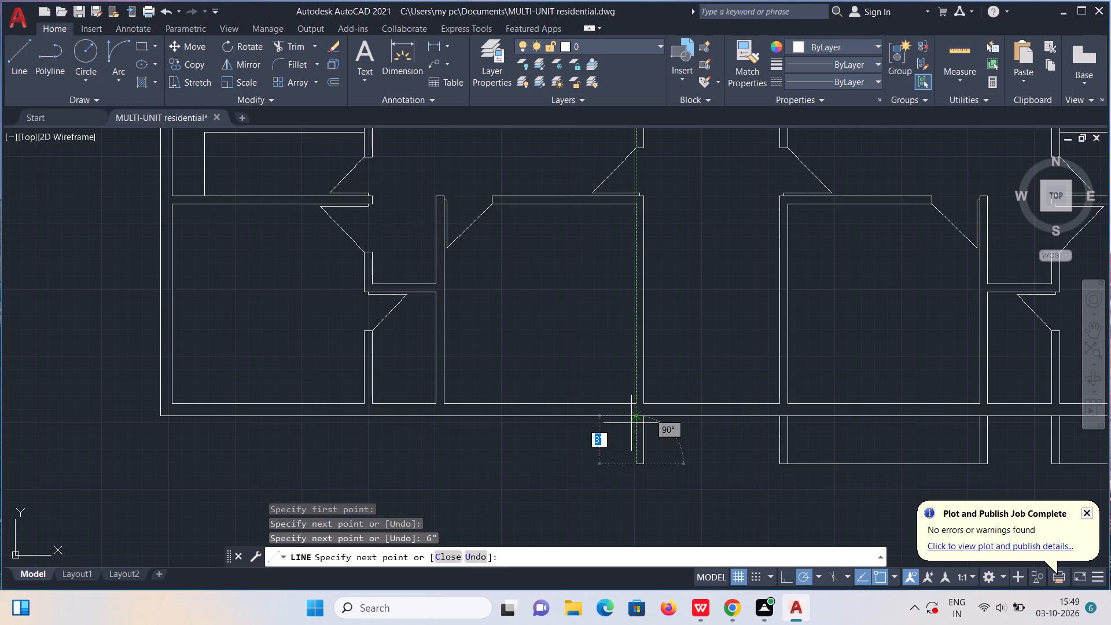
pyautogui.click(637, 416)
pyautogui.click(633, 464)
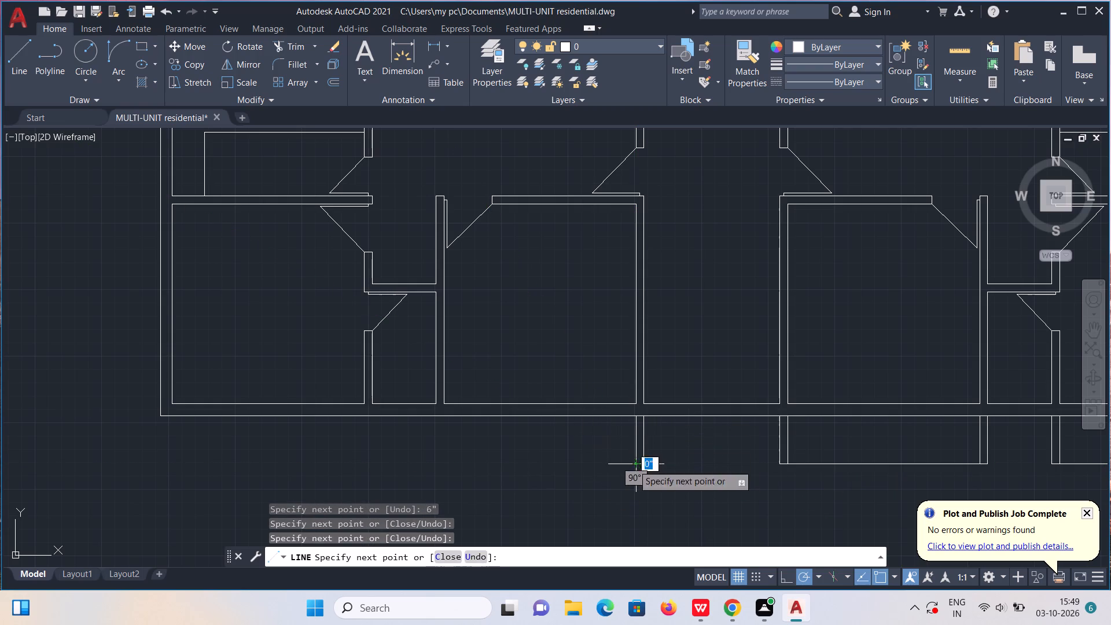
# Enclose the projection below the large bottom room left of centre: 12'6" front line leftward, up to the bottom wall, 6" right, and back down.
pyautogui.click(436, 465)
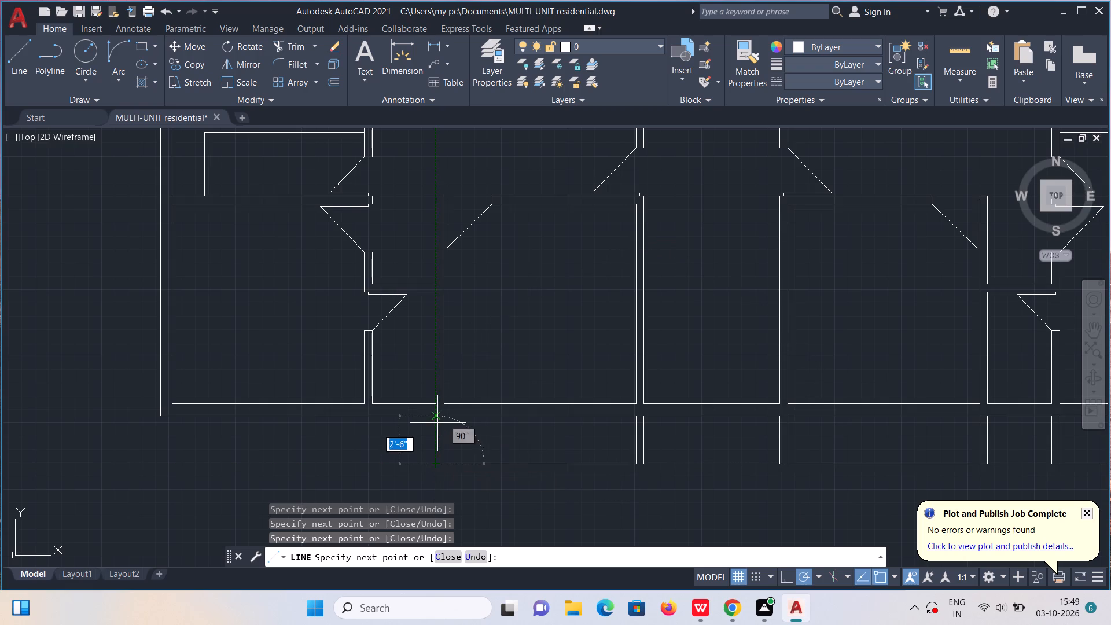
pyautogui.click(437, 416)
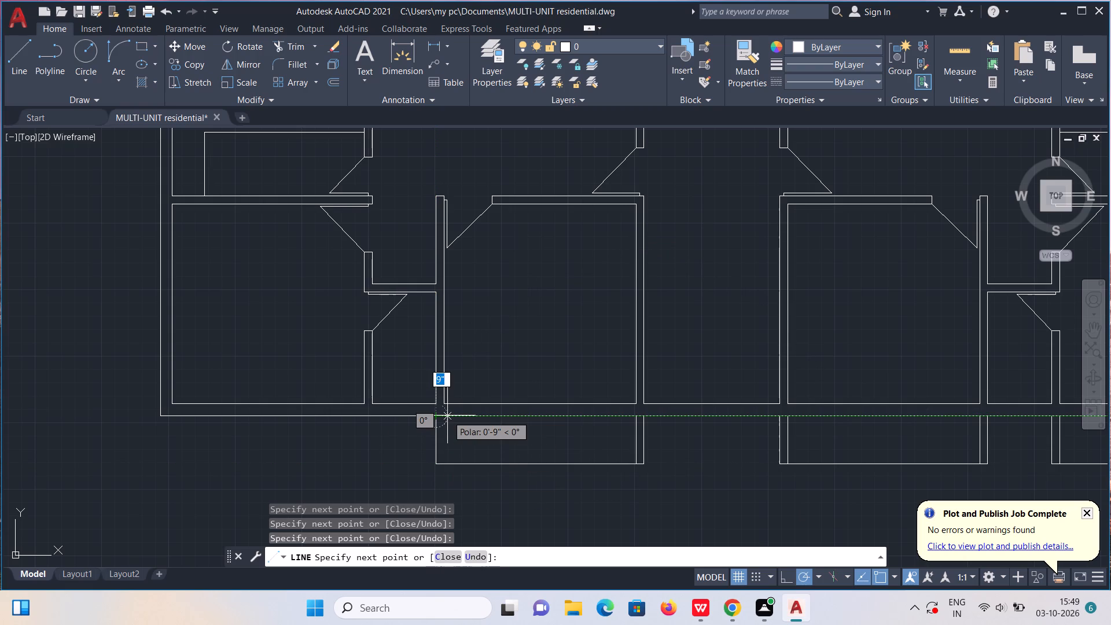
pyautogui.write('6"')
pyautogui.press('Return')
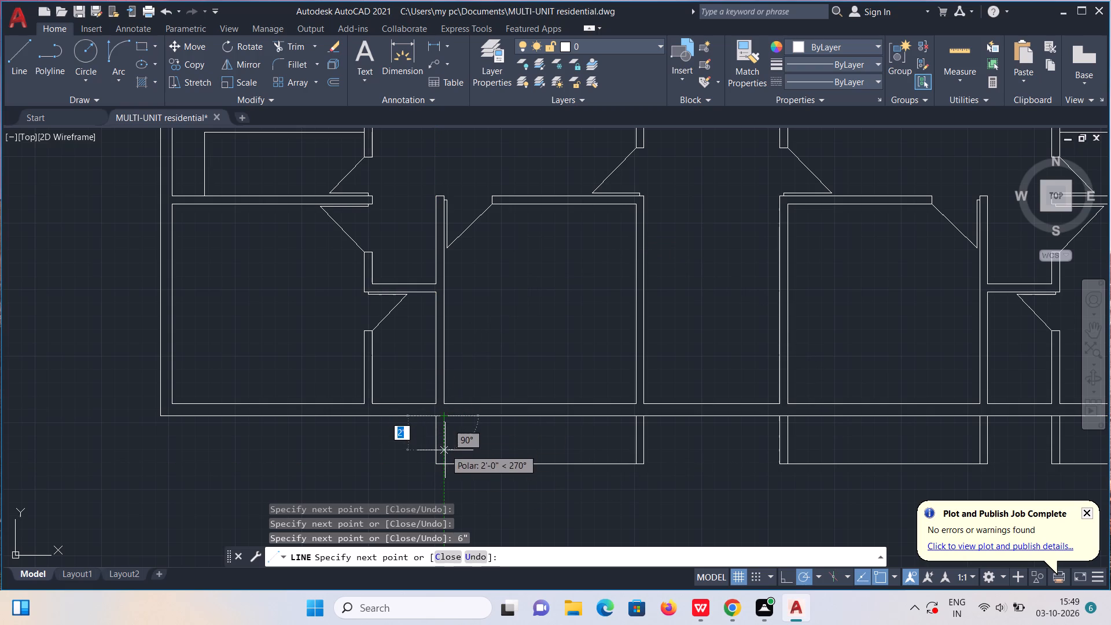
pyautogui.click(447, 462)
pyautogui.press('Escape')
# Draw a wall extension below the right partition of the bottom-left corner room: 3' down, 6" left, up to the bottom wall, and back down.
pyautogui.moveTo(412, 457); pyautogui.dragTo(487, 456, button='middle')
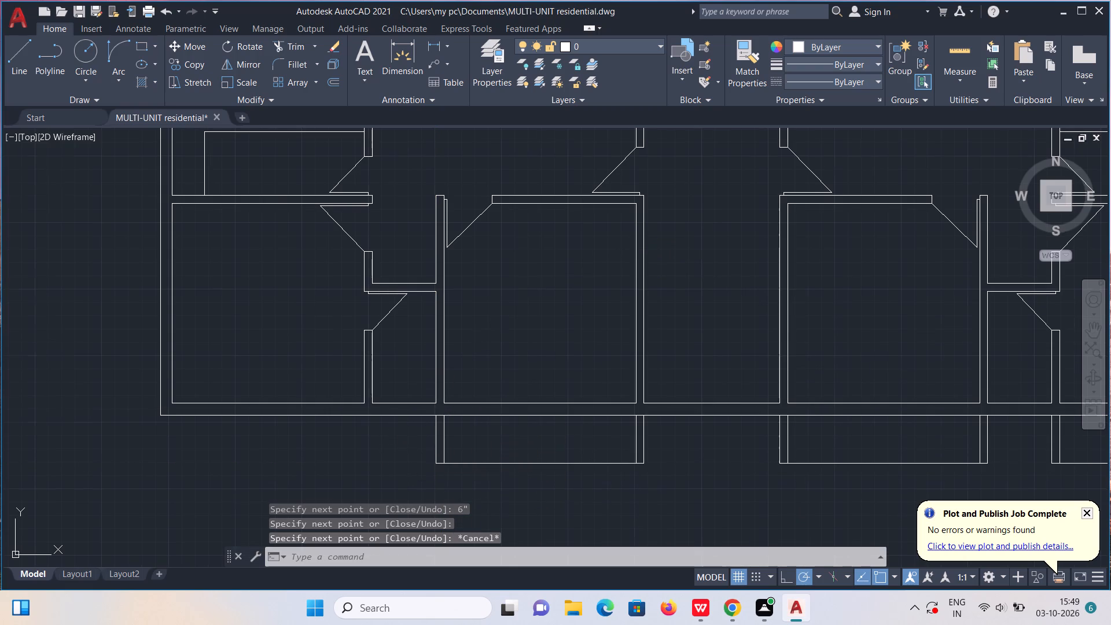
pyautogui.moveTo(487, 456); pyautogui.dragTo(583, 452, button='middle')
pyautogui.press('l')
pyautogui.press('Return')
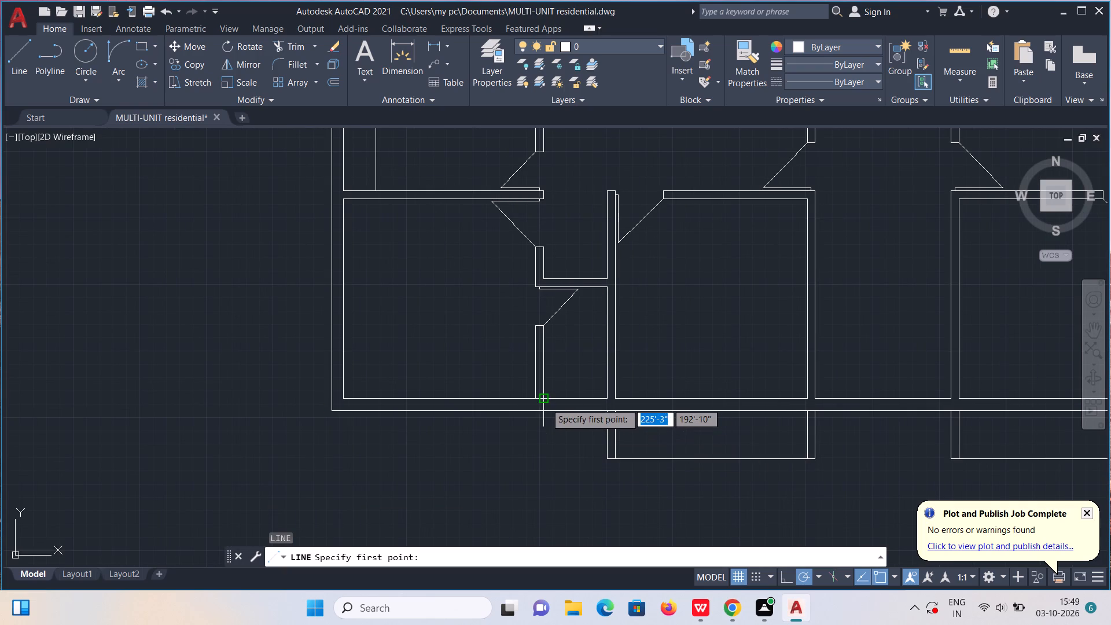
pyautogui.click(543, 411)
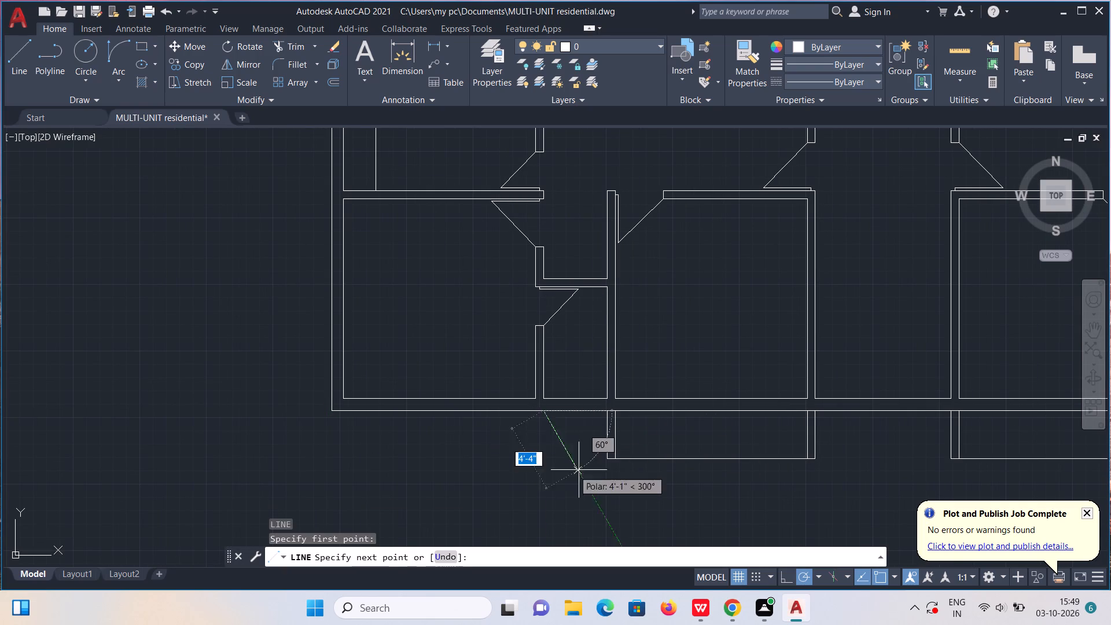
pyautogui.click(544, 457)
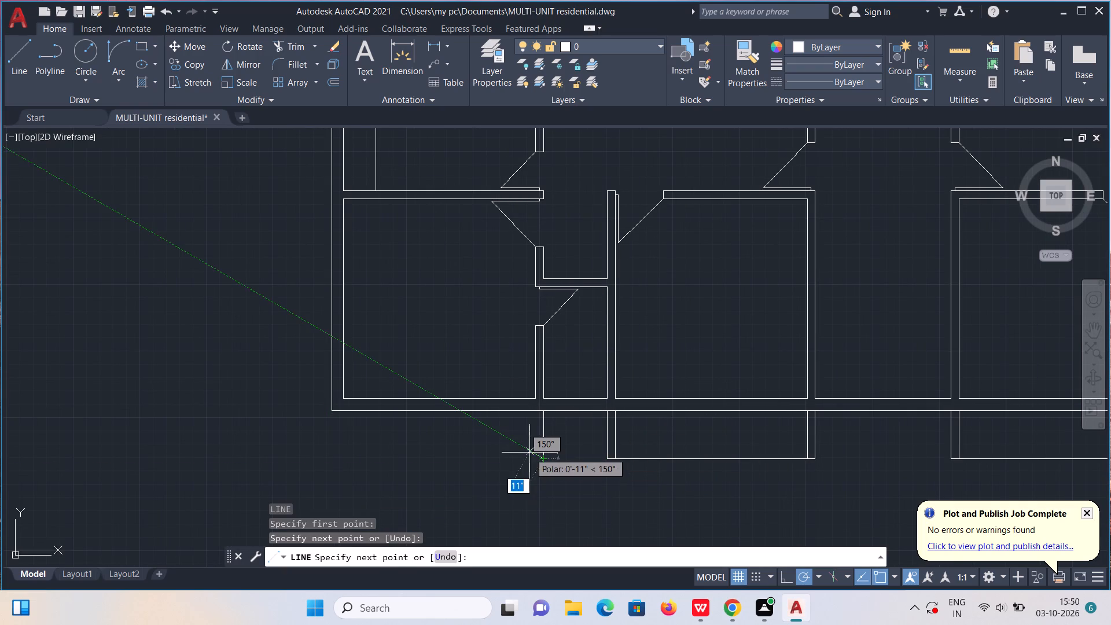
pyautogui.write('6"')
pyautogui.press('Return')
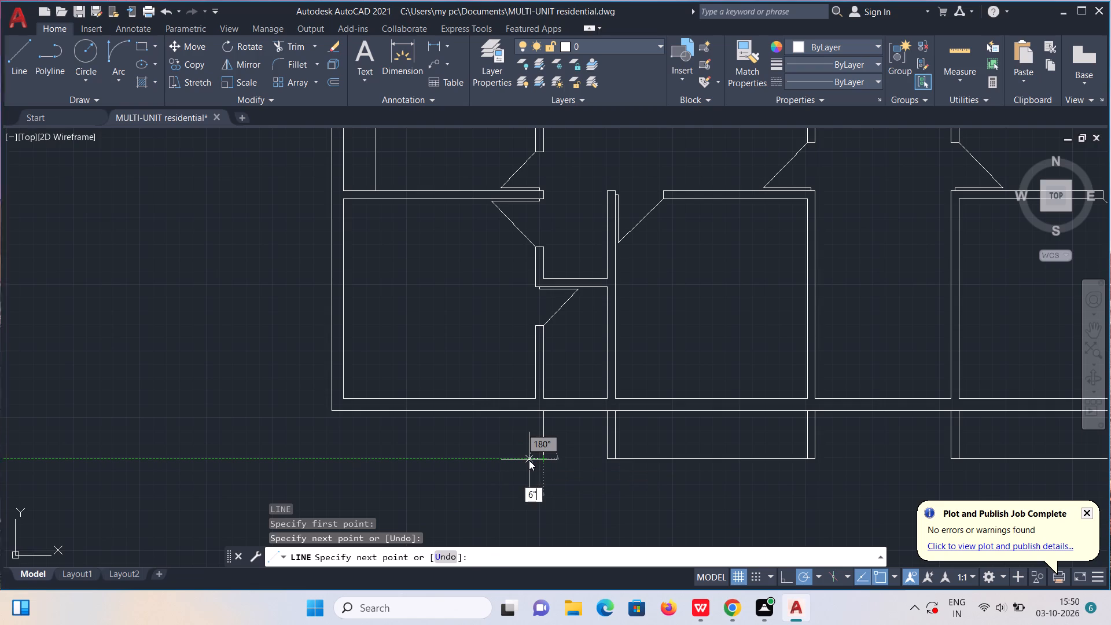
pyautogui.click(536, 409)
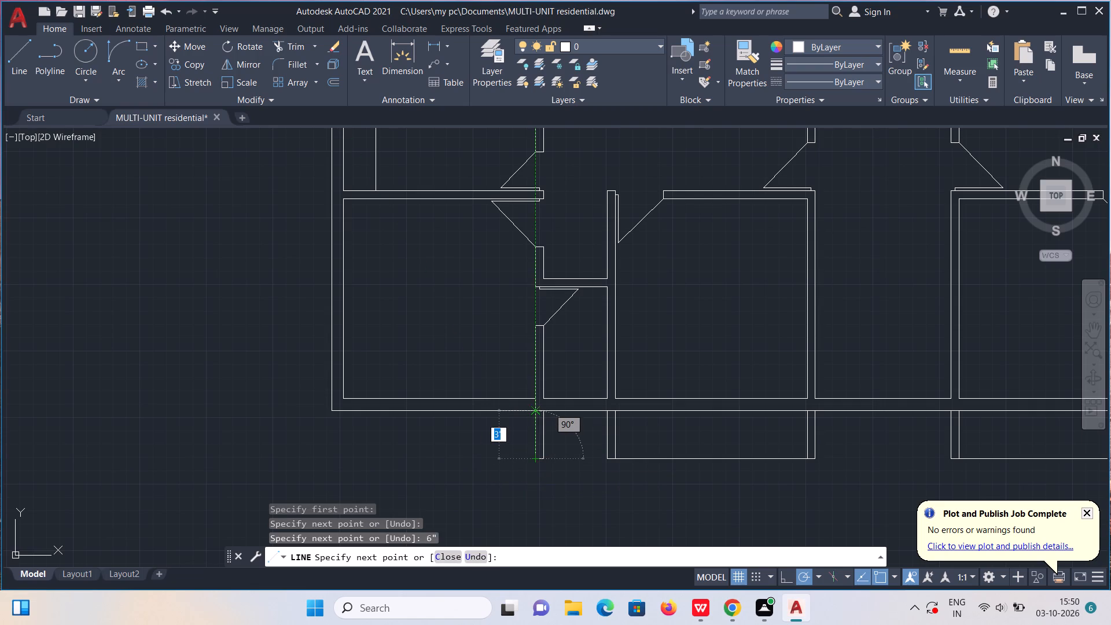
pyautogui.click(532, 459)
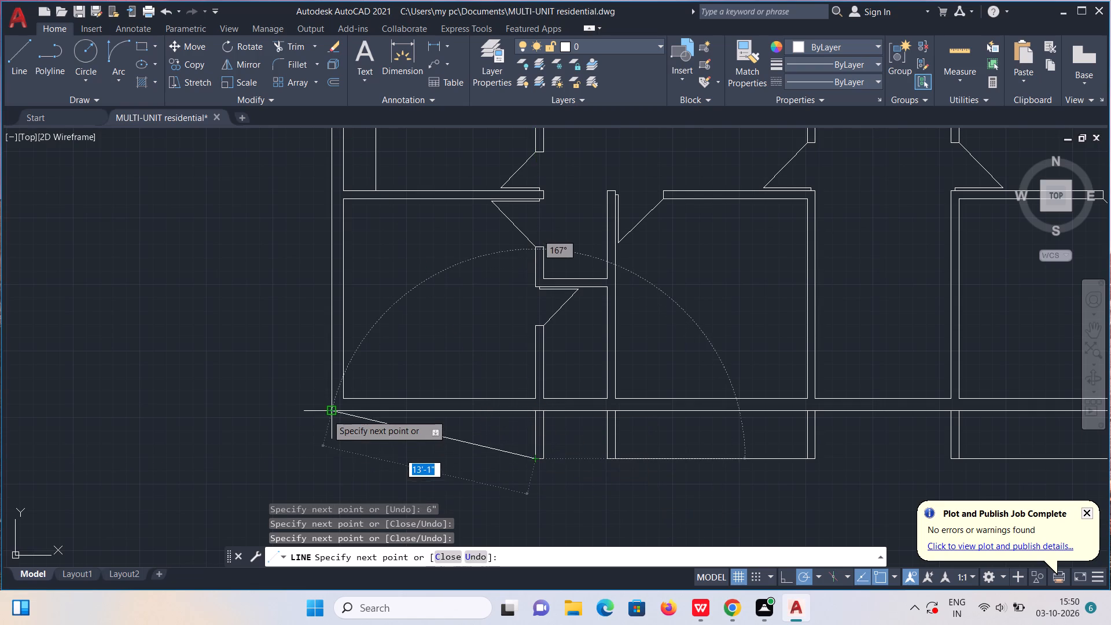
# Enclose the projection below the bottom-left corner room: front line leftward, up to the outer corner, right to the inner wall line, and back down.
pyautogui.click(331, 459)
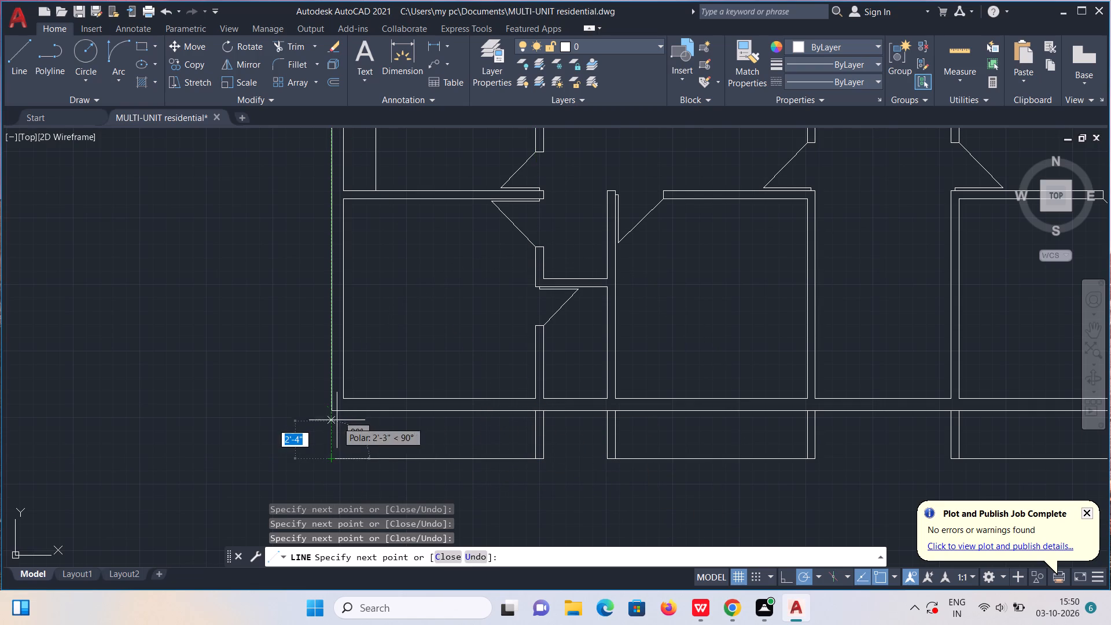
pyautogui.click(332, 410)
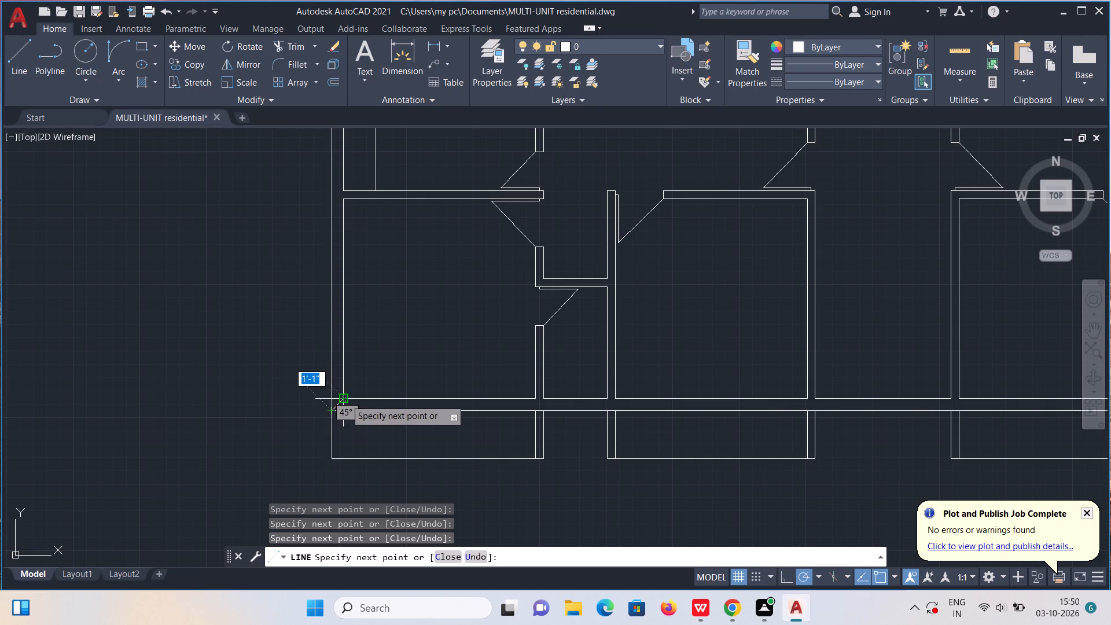
pyautogui.click(345, 412)
pyautogui.click(346, 459)
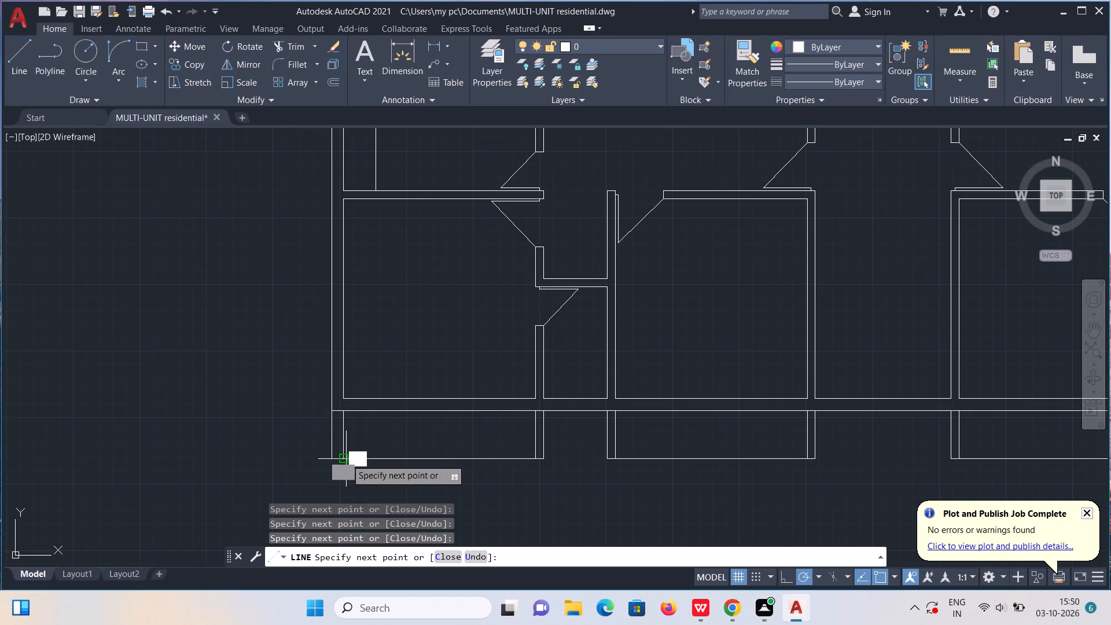
pyautogui.press('Escape')
# Draw a 9" jamb line across the top wall at the inner face of the top-left corner room's right partition.
pyautogui.scroll(-1, 435, 354)
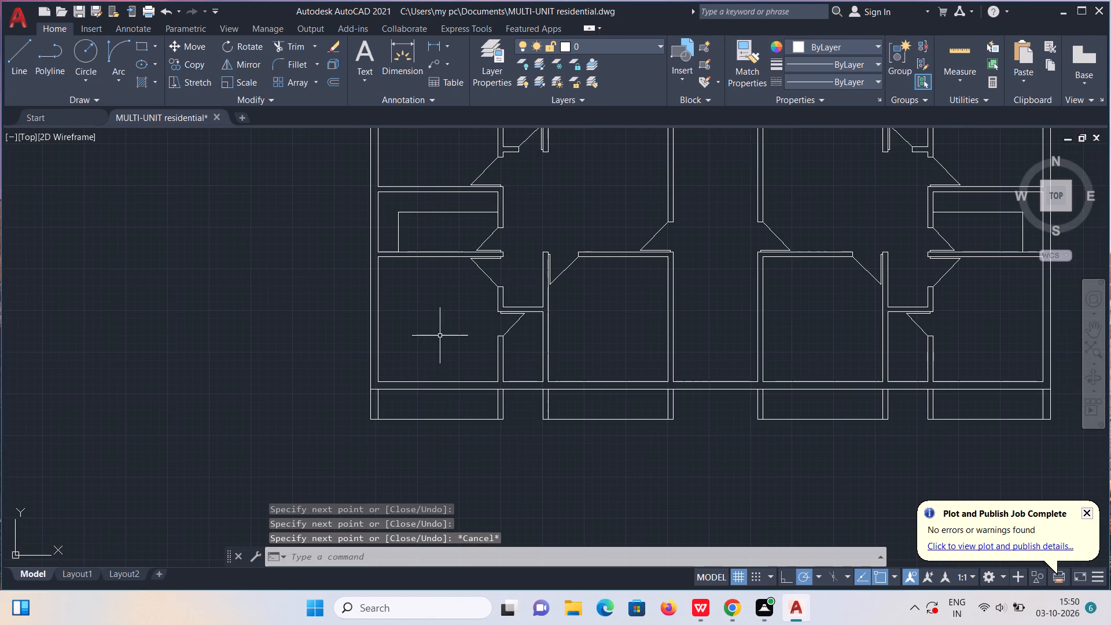
pyautogui.scroll(-2, 448, 323)
pyautogui.moveTo(456, 249); pyautogui.dragTo(558, 495, button='middle')
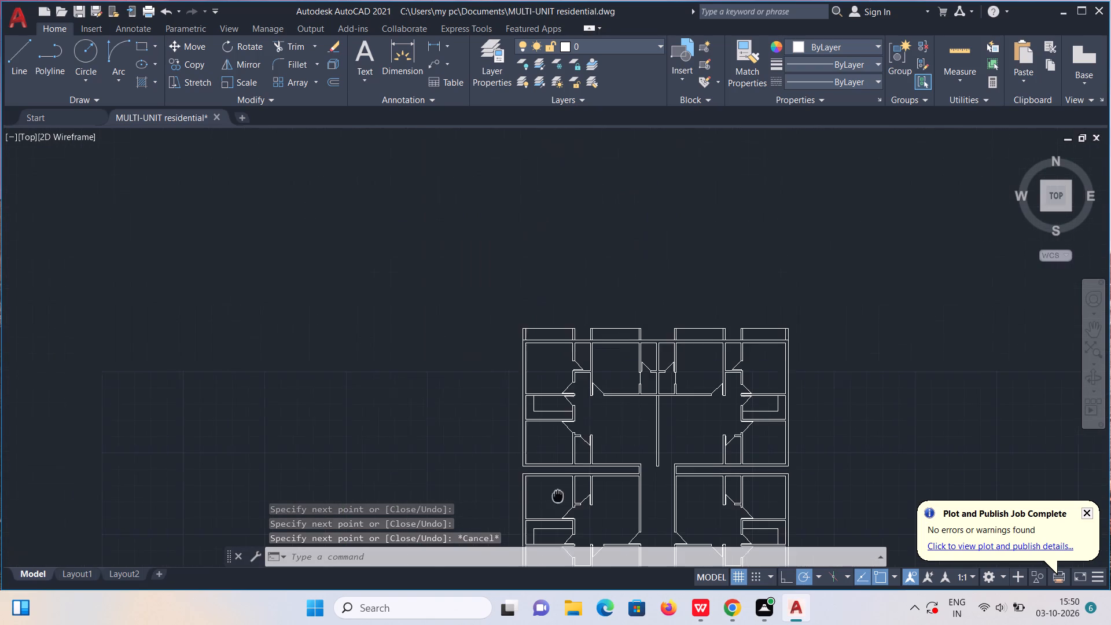
pyautogui.moveTo(558, 495); pyautogui.dragTo(560, 492, button='middle')
pyautogui.scroll(2, 495, 337)
pyautogui.moveTo(694, 354); pyautogui.dragTo(454, 399, button='middle')
pyautogui.scroll(3, 480, 381)
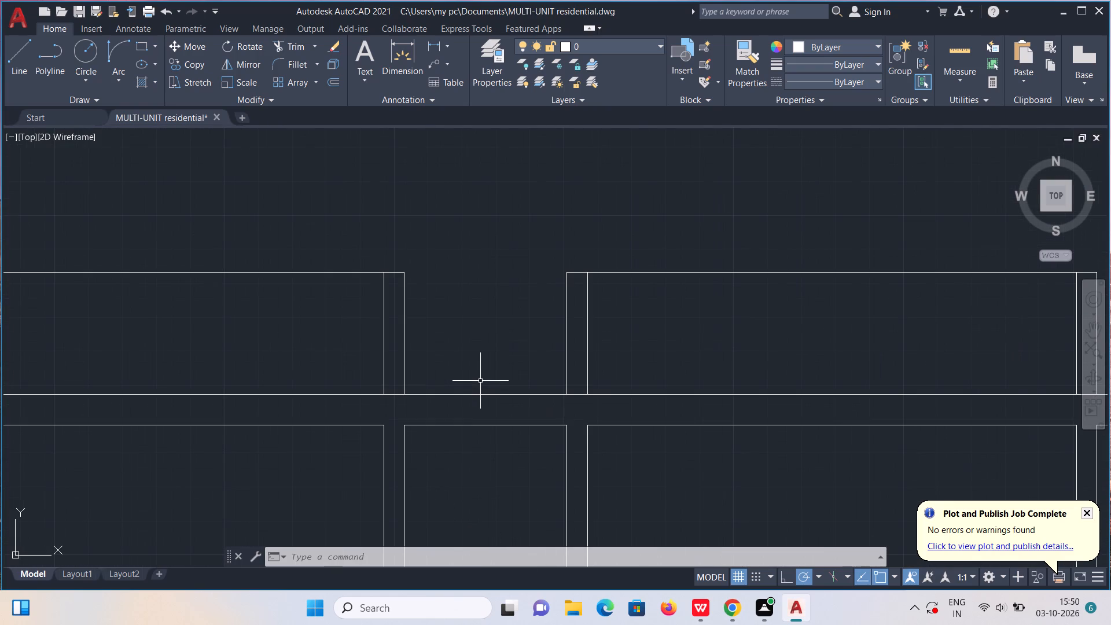
pyautogui.moveTo(379, 395); pyautogui.dragTo(433, 394, button='middle')
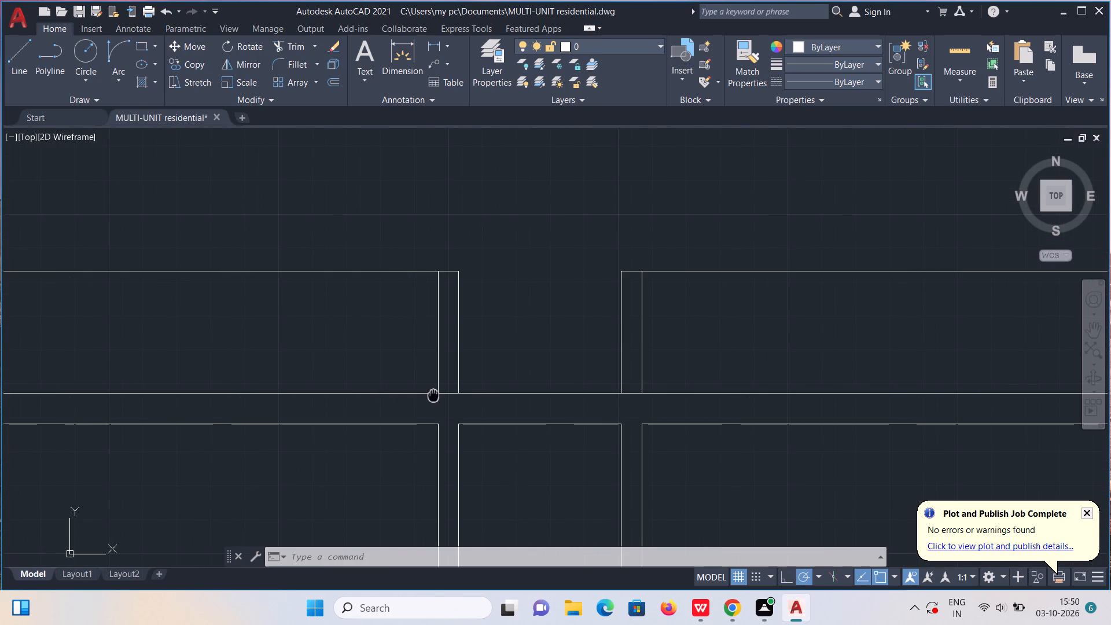
pyautogui.moveTo(433, 394); pyautogui.dragTo(433, 395, button='middle')
pyautogui.press('l')
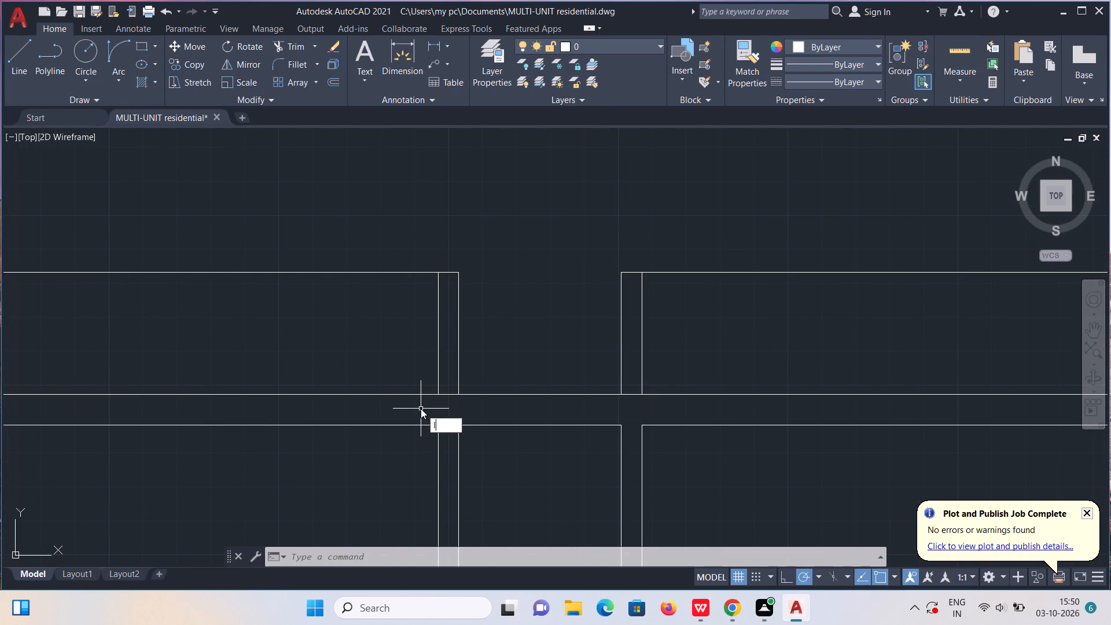
pyautogui.press('Return')
pyautogui.scroll(1, 421, 409)
pyautogui.click(445, 385)
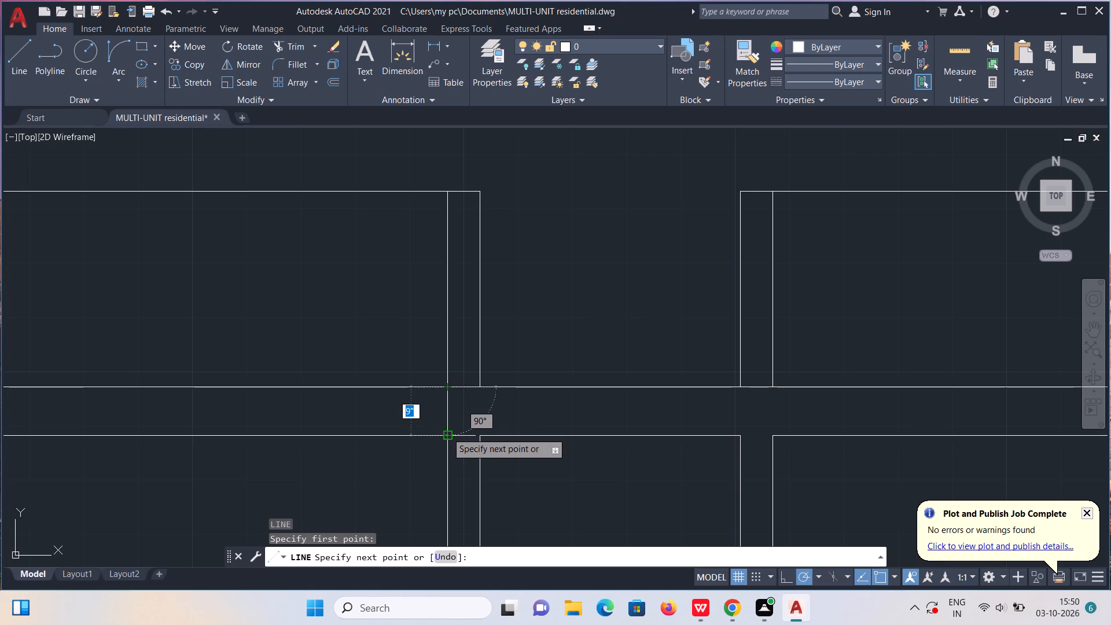
pyautogui.click(447, 434)
pyautogui.press('Escape')
# Copy the top-wall jamb line of the top-left corner room 2'5" to the left.
pyautogui.click(447, 420)
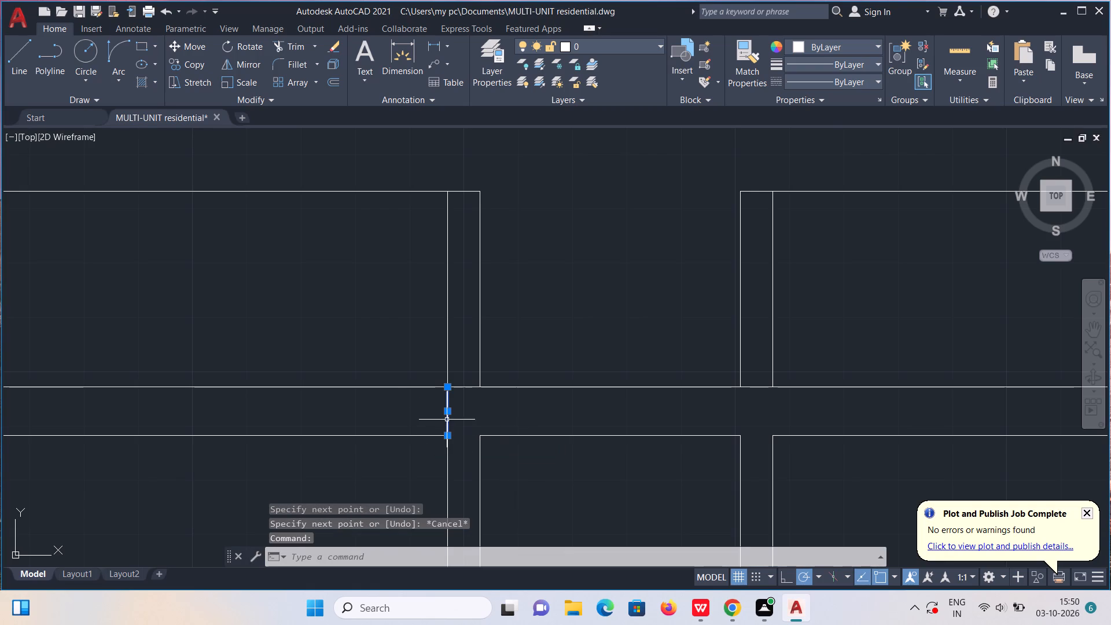
pyautogui.press('c')
pyautogui.press('o')
pyautogui.press('Return')
pyautogui.click(446, 420)
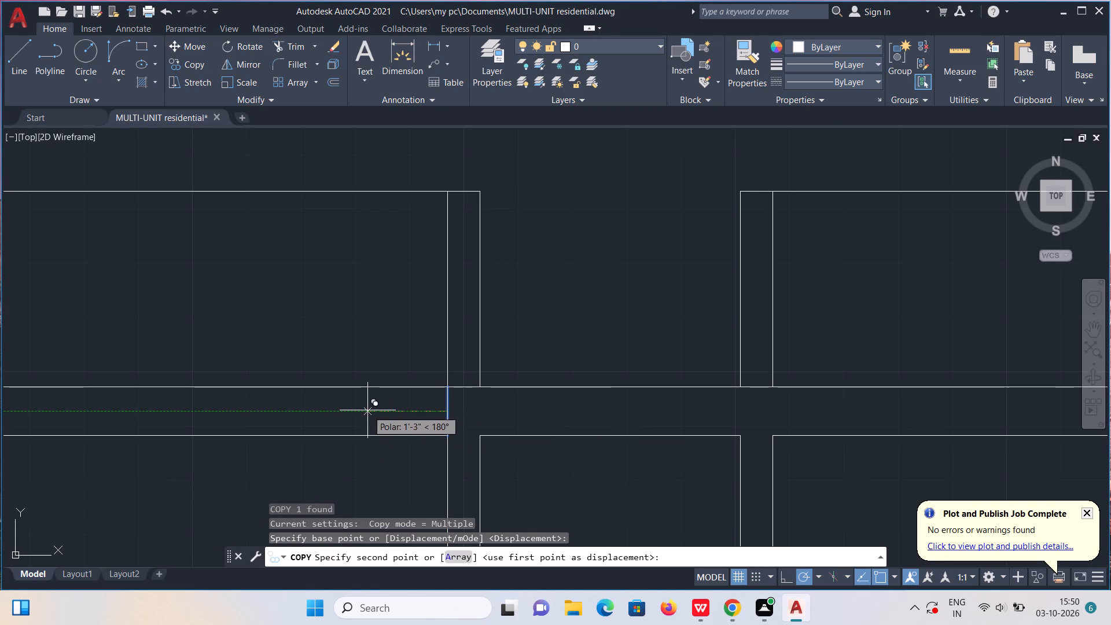
pyautogui.press('2')
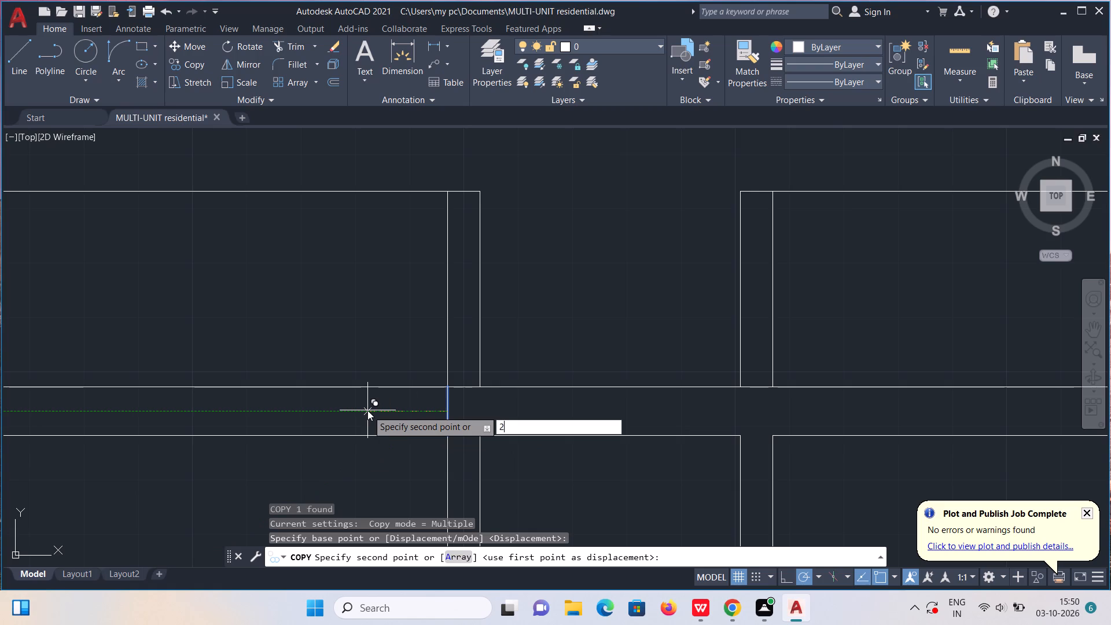
pyautogui.write('\'5"')
pyautogui.press('Return')
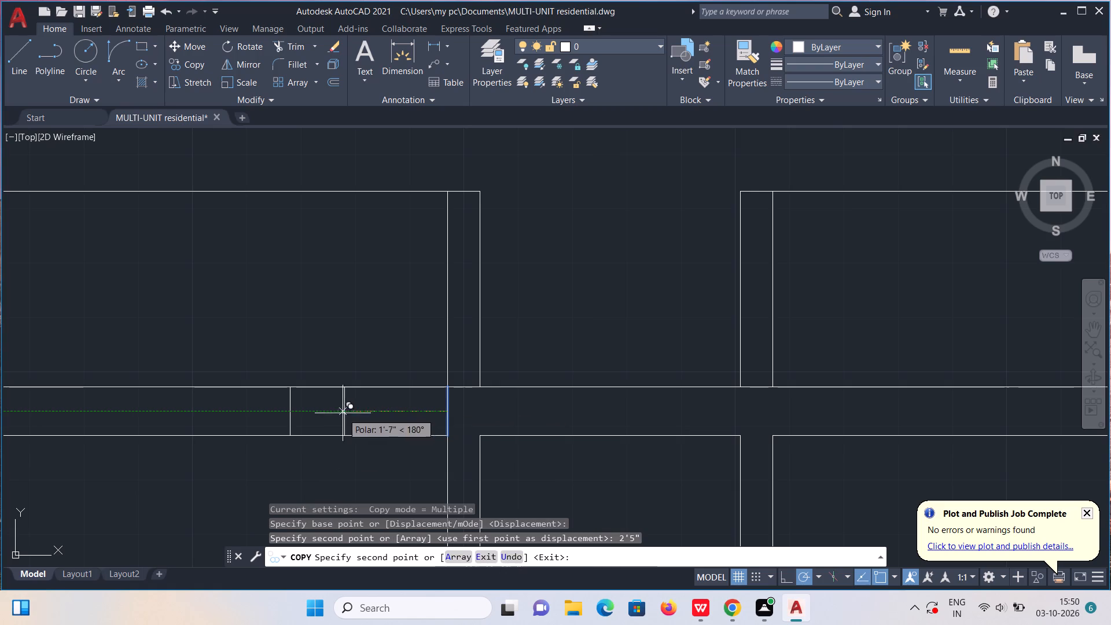
# Trim both top-wall lines between the two jamb lines to open a doorway into the top-left projection.
pyautogui.click(296, 43)
pyautogui.moveTo(385, 356); pyautogui.dragTo(377, 450)
pyautogui.press('Escape')
# Draw the door into the top-left projection from its right jamb: 2" leftward, 2'5" up, and a diagonal to the opposite jamb's outer corner.
pyautogui.press('l')
pyautogui.press('Return')
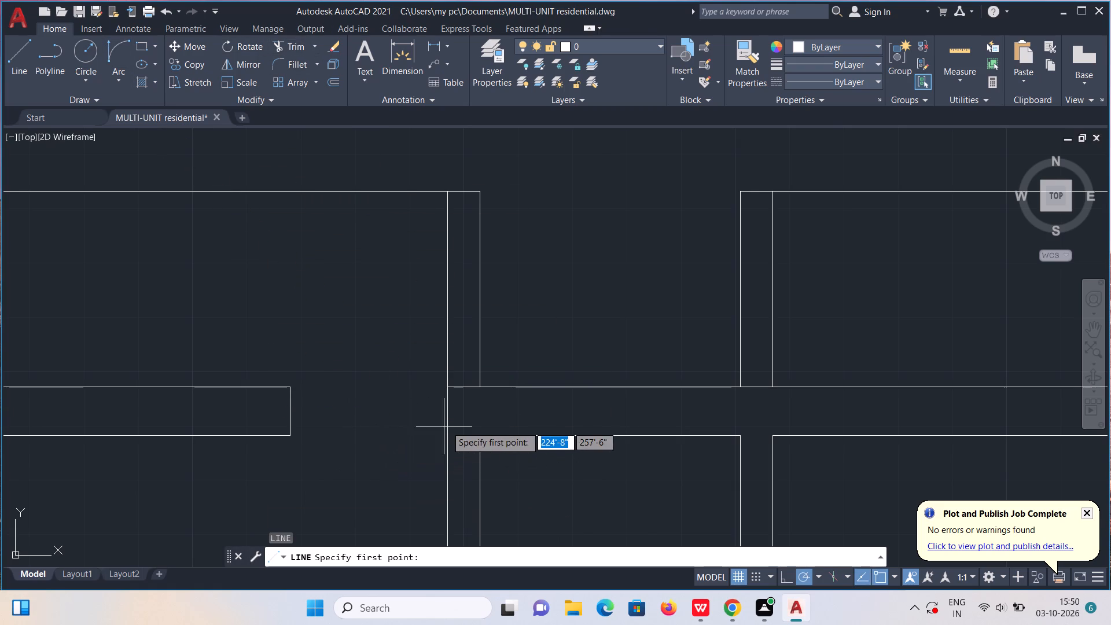
pyautogui.click(446, 410)
pyautogui.write('2"')
pyautogui.press('Return')
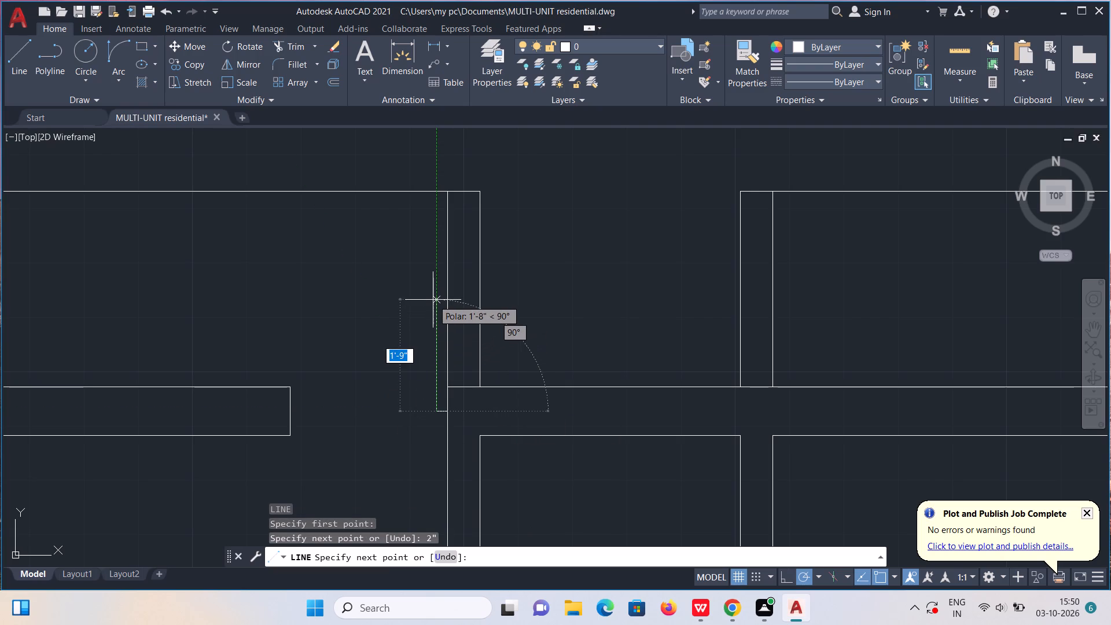
pyautogui.write("2'")
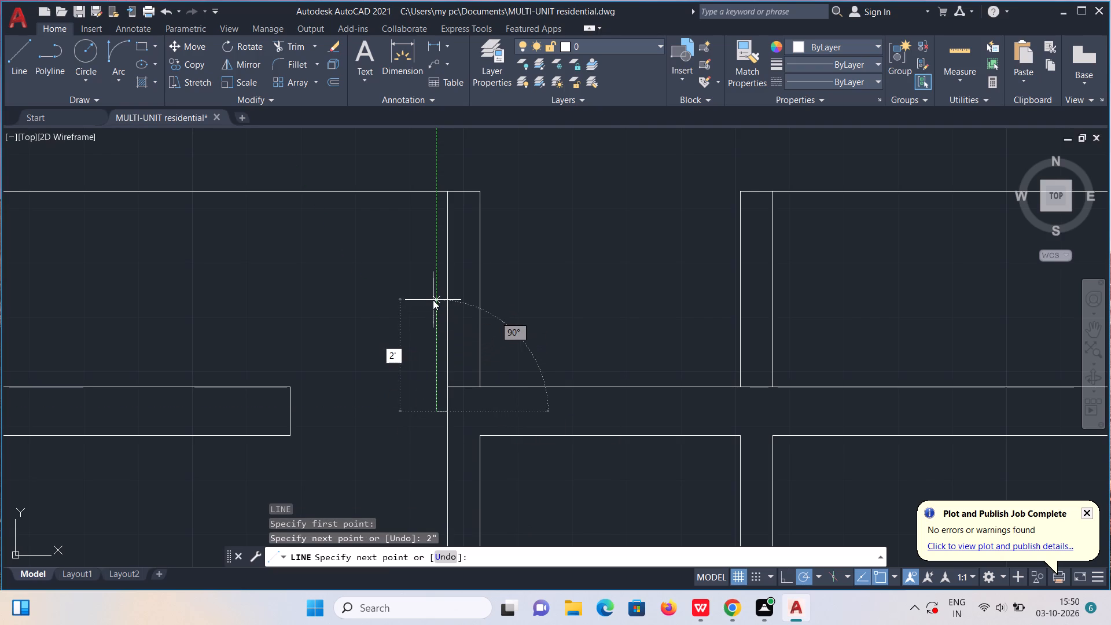
pyautogui.write('5"')
pyautogui.press('Return')
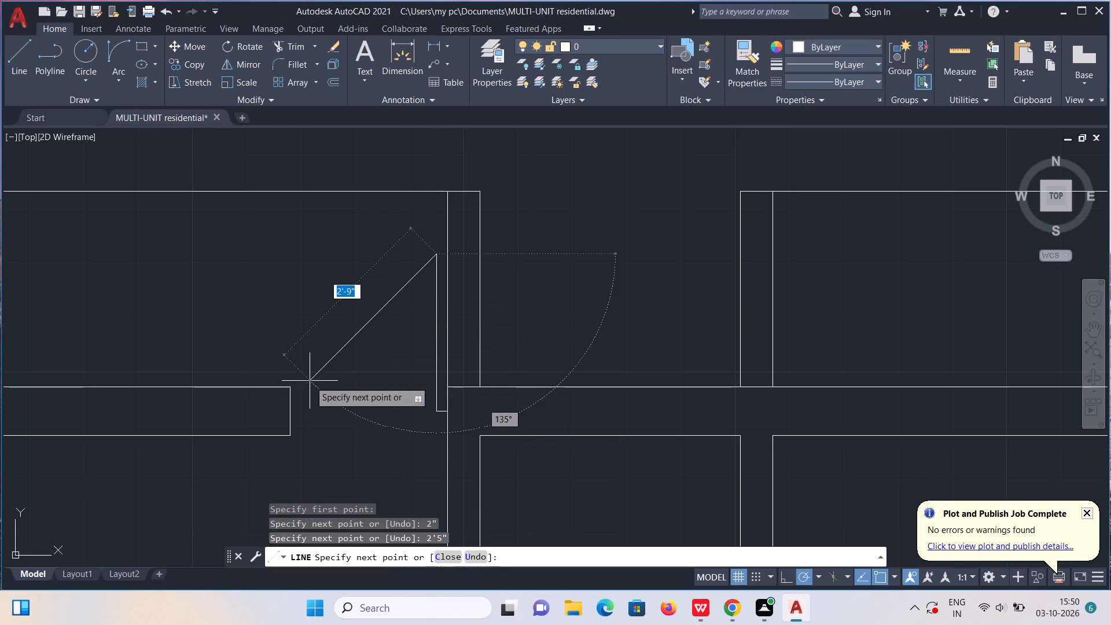
pyautogui.click(288, 389)
pyautogui.scroll(-2, 295, 373)
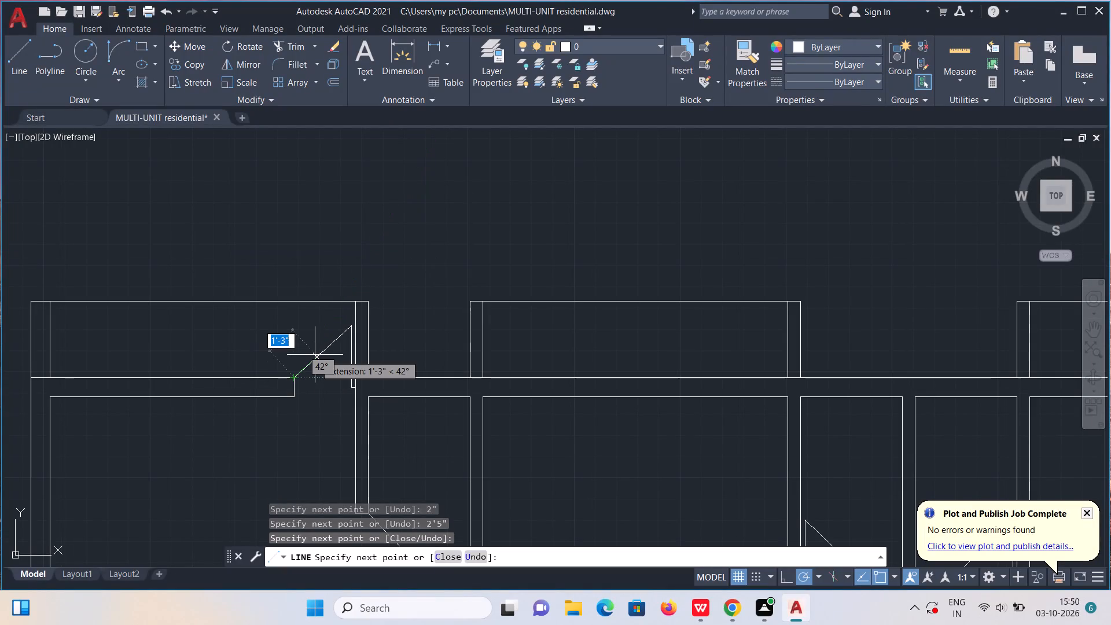
pyautogui.press('Escape')
# Trim the outer top-wall line where it crosses both side walls of the first and second projections from the left.
pyautogui.scroll(-1, 316, 355)
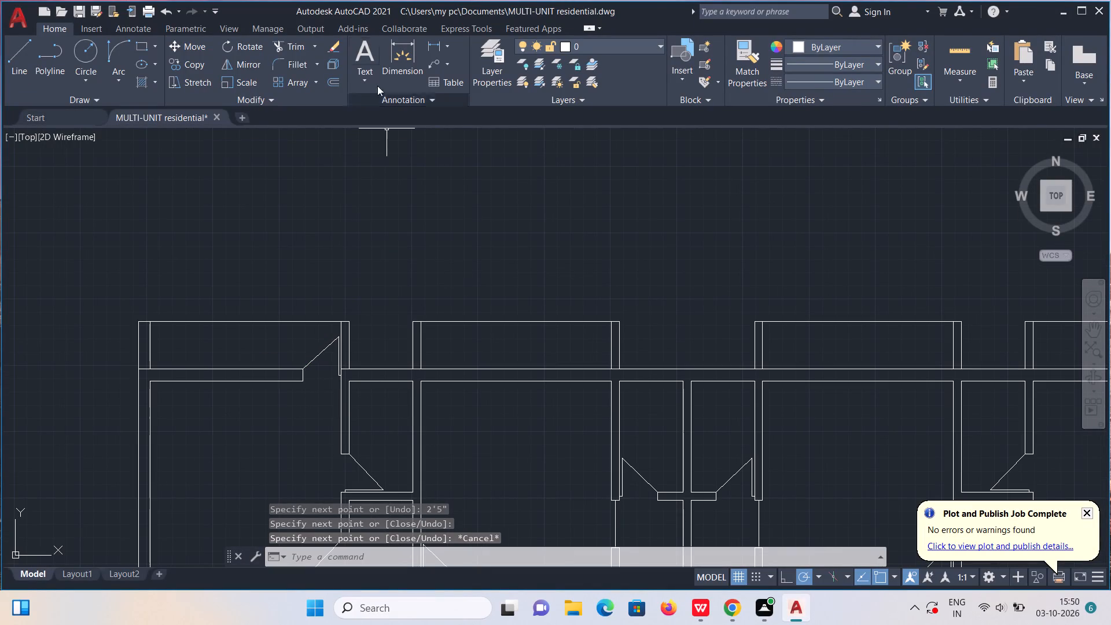
pyautogui.click(304, 44)
pyautogui.scroll(2, 345, 290)
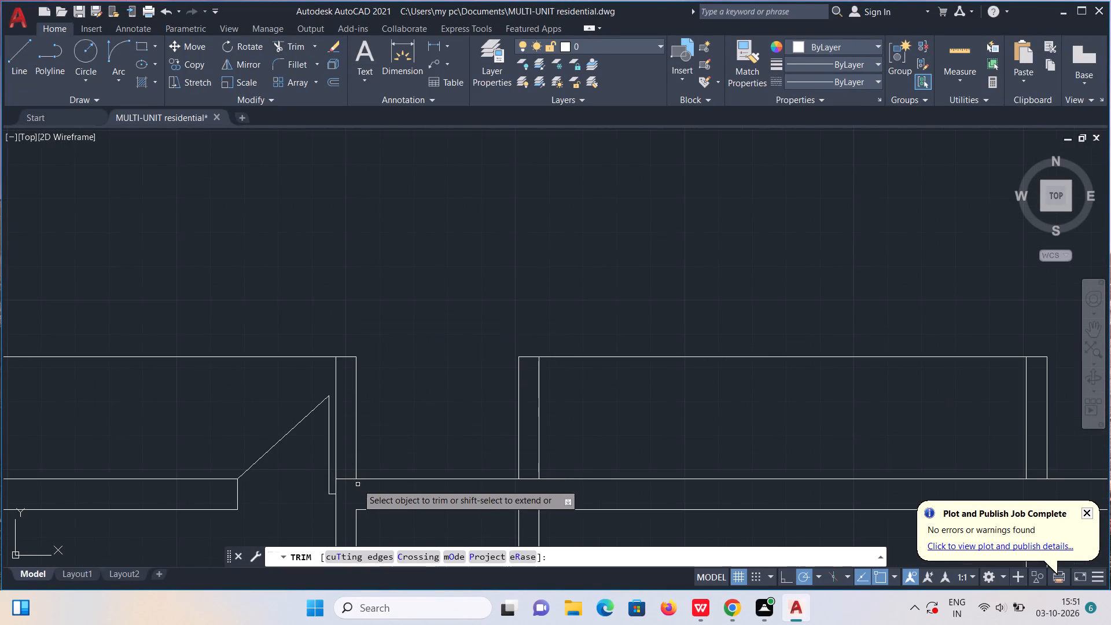
pyautogui.click(349, 478)
pyautogui.click(349, 480)
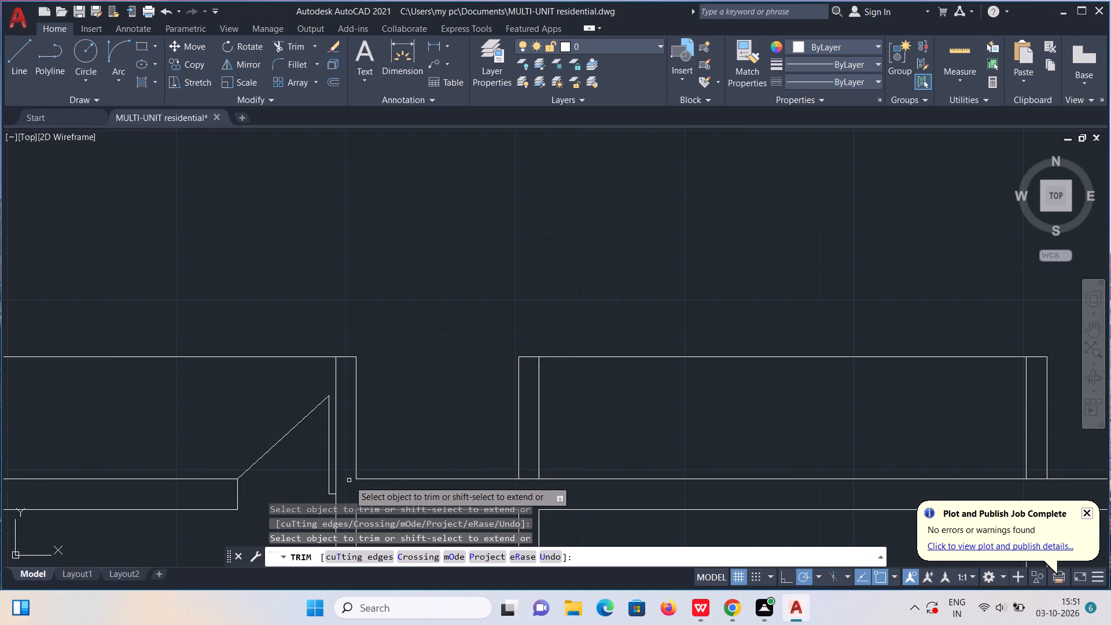
pyautogui.scroll(-2, 350, 481)
pyautogui.scroll(2, 150, 486)
pyautogui.moveTo(157, 450); pyautogui.dragTo(158, 480)
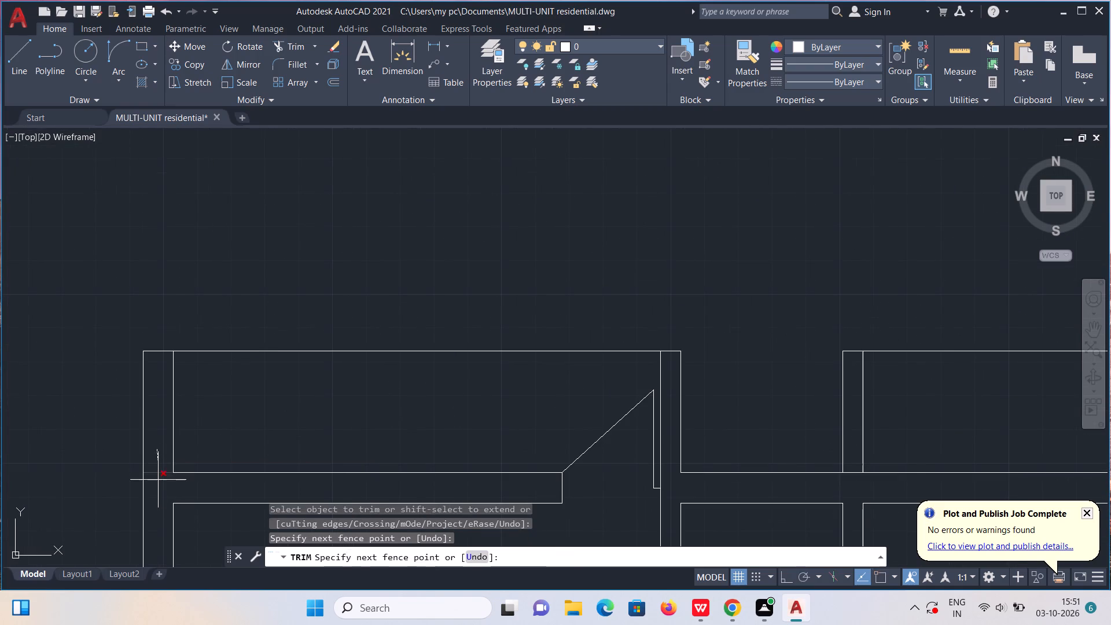
pyautogui.moveTo(158, 480); pyautogui.dragTo(158, 481)
pyautogui.scroll(-1, 158, 479)
pyautogui.scroll(1, 586, 479)
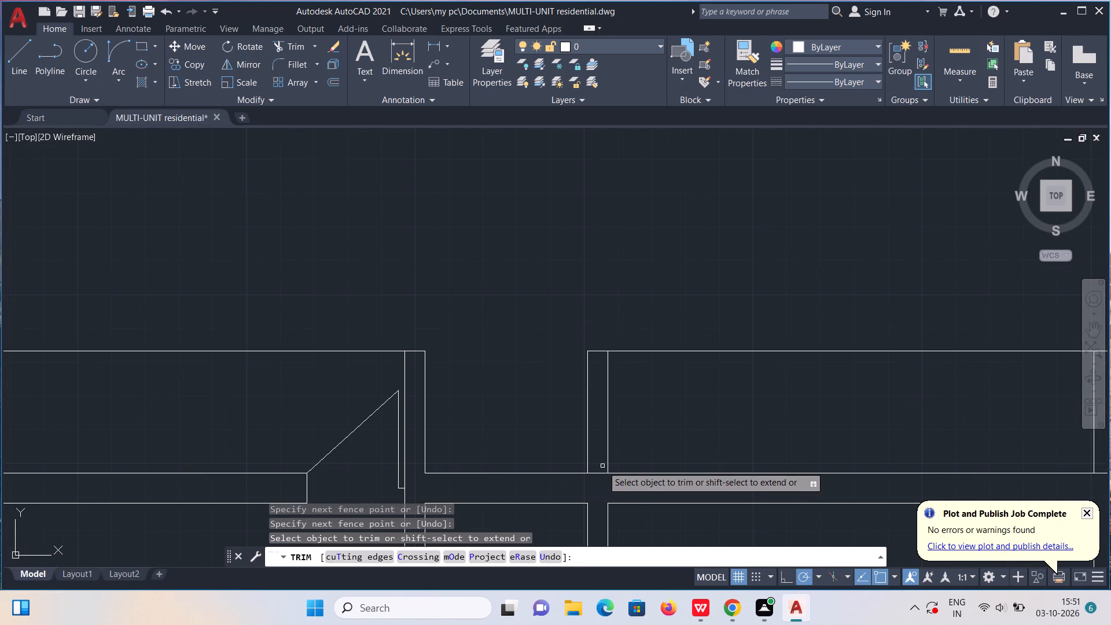
pyautogui.moveTo(602, 466); pyautogui.dragTo(594, 490)
pyautogui.scroll(-2, 591, 486)
pyautogui.moveTo(698, 525); pyautogui.dragTo(587, 464, button='middle')
pyautogui.scroll(2, 653, 431)
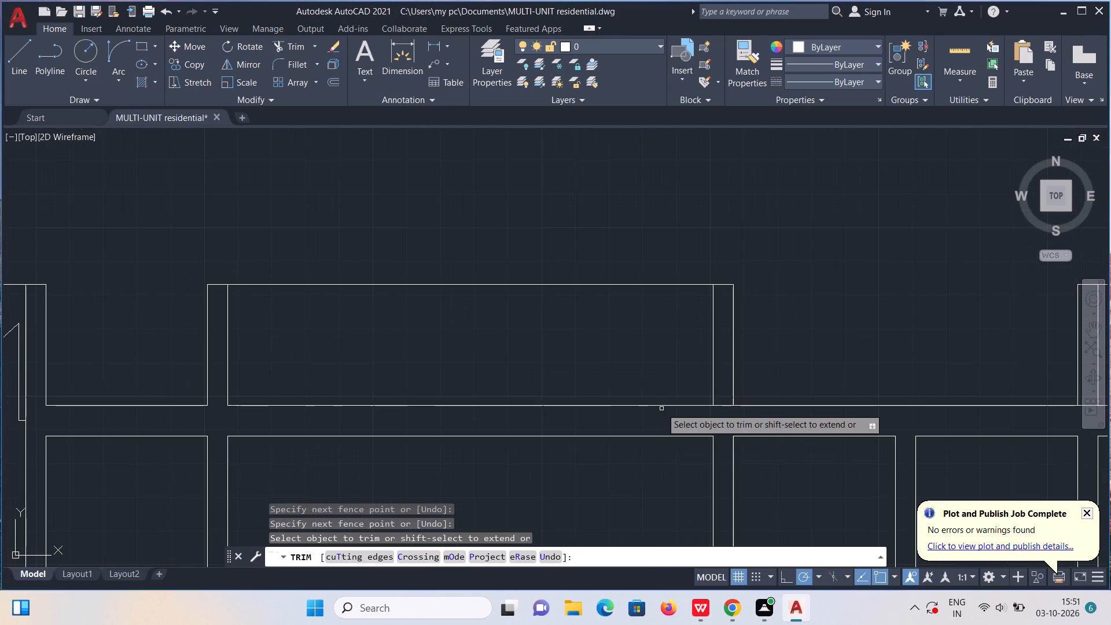
pyautogui.moveTo(720, 393); pyautogui.dragTo(722, 413)
# Trim the outer top-wall line where it crosses both side walls of the third and fourth top projections.
pyautogui.scroll(-2, 722, 413)
pyautogui.scroll(2, 866, 406)
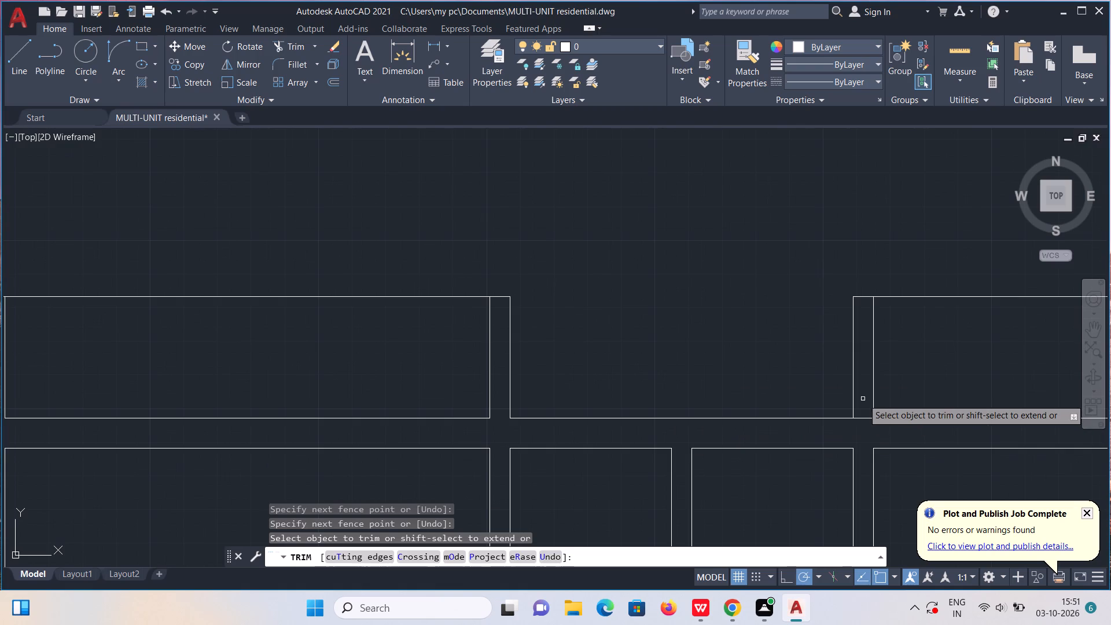
pyautogui.moveTo(863, 406); pyautogui.dragTo(868, 440)
pyautogui.scroll(-3, 838, 419)
pyautogui.moveTo(913, 440); pyautogui.dragTo(702, 440, button='middle')
pyautogui.scroll(3, 779, 414)
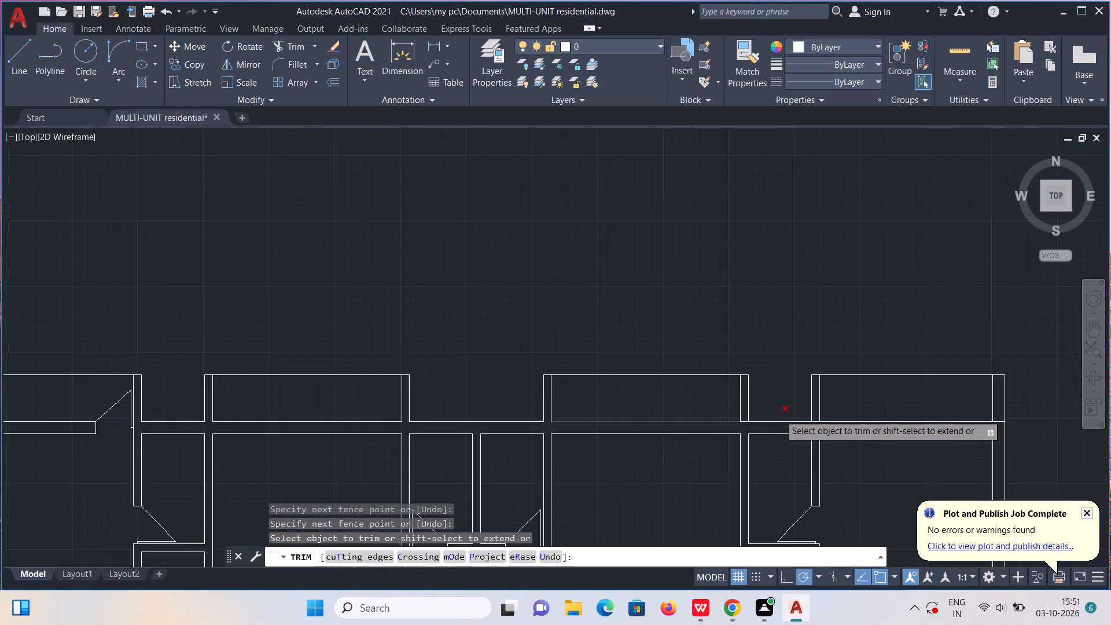
pyautogui.moveTo(687, 424); pyautogui.dragTo(689, 446)
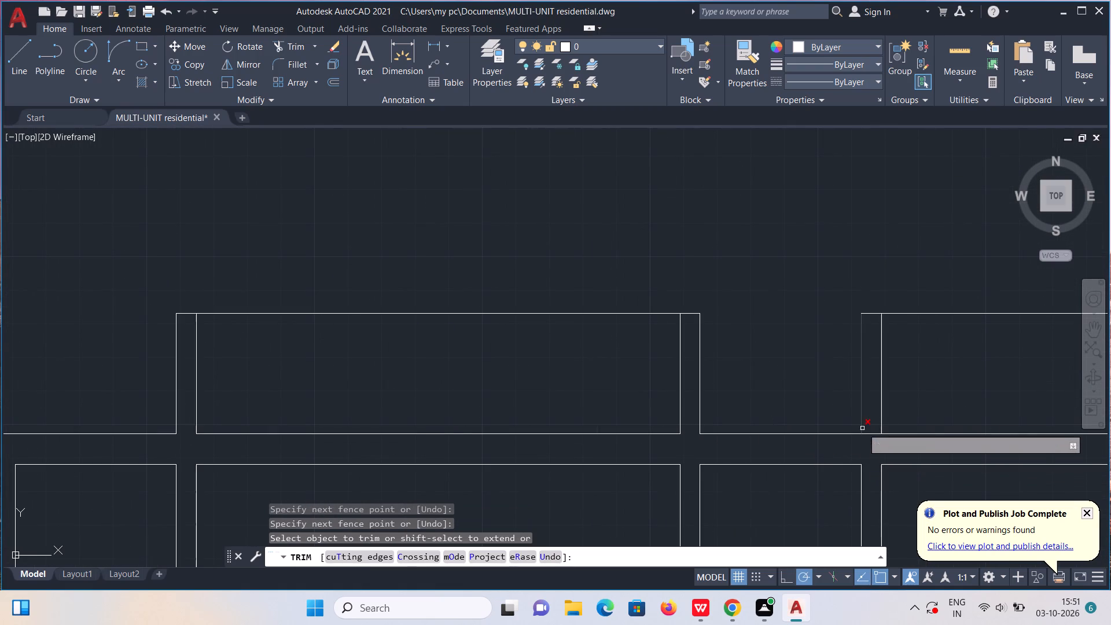
pyautogui.moveTo(873, 428); pyautogui.dragTo(872, 442)
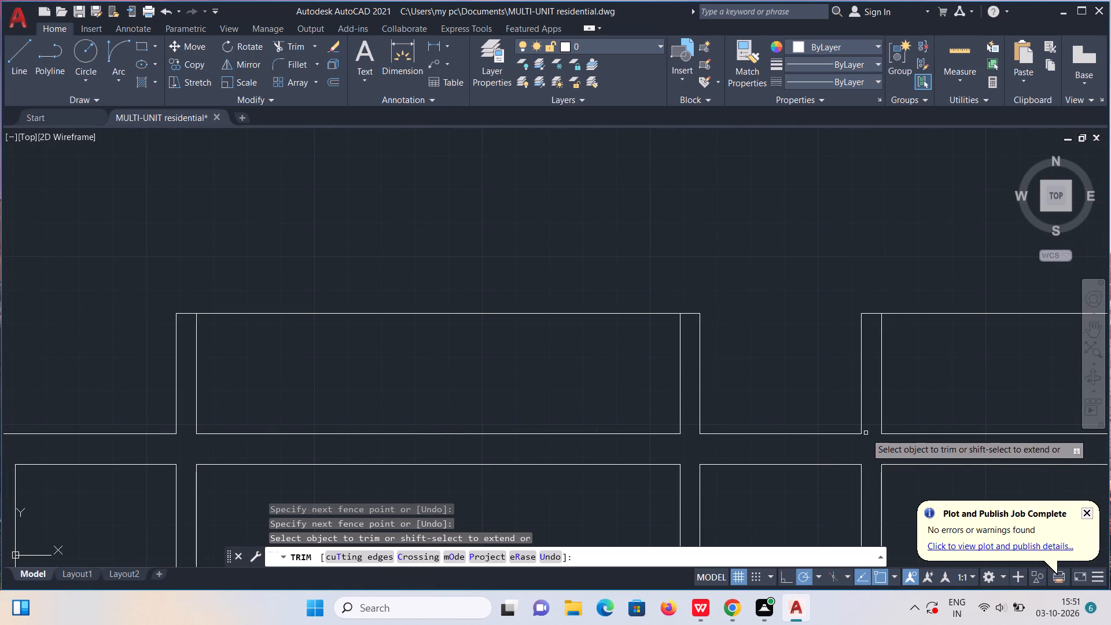
pyautogui.scroll(-2, 862, 433)
pyautogui.moveTo(899, 436); pyautogui.dragTo(733, 404, button='middle')
pyautogui.scroll(2, 883, 404)
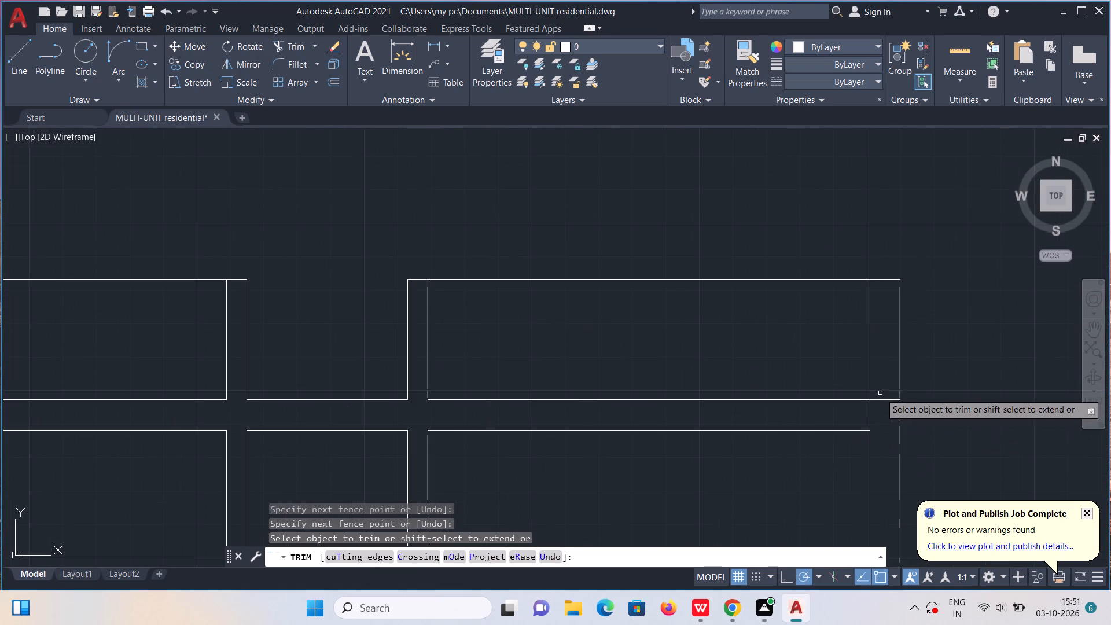
pyautogui.moveTo(885, 395); pyautogui.dragTo(891, 428)
pyautogui.press('Escape')
# Draw a jamb line across the top wall at the inner face of the second top projection's left side wall.
pyautogui.moveTo(608, 369); pyautogui.dragTo(594, 369, button='middle')
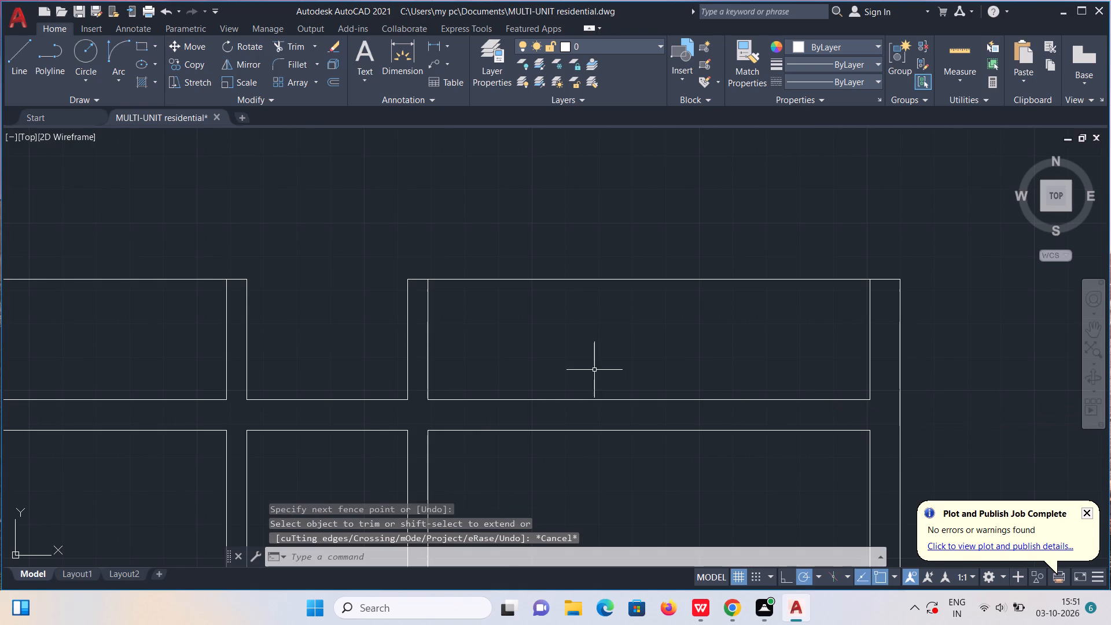
pyautogui.moveTo(594, 369); pyautogui.dragTo(1042, 322, button='middle')
pyautogui.scroll(-3, 570, 423)
pyautogui.moveTo(391, 435); pyautogui.dragTo(561, 436, button='middle')
pyautogui.scroll(3, 446, 419)
pyautogui.moveTo(446, 418); pyautogui.dragTo(446, 419, button='middle')
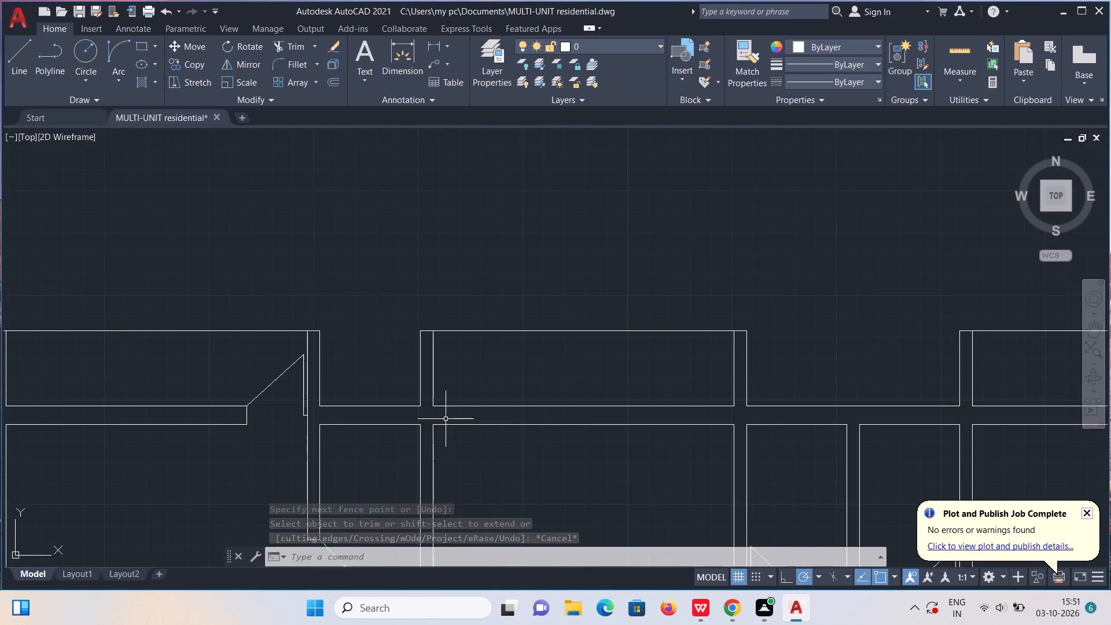
pyautogui.moveTo(446, 419); pyautogui.dragTo(542, 460, button='middle')
pyautogui.press('l')
pyautogui.press('Return')
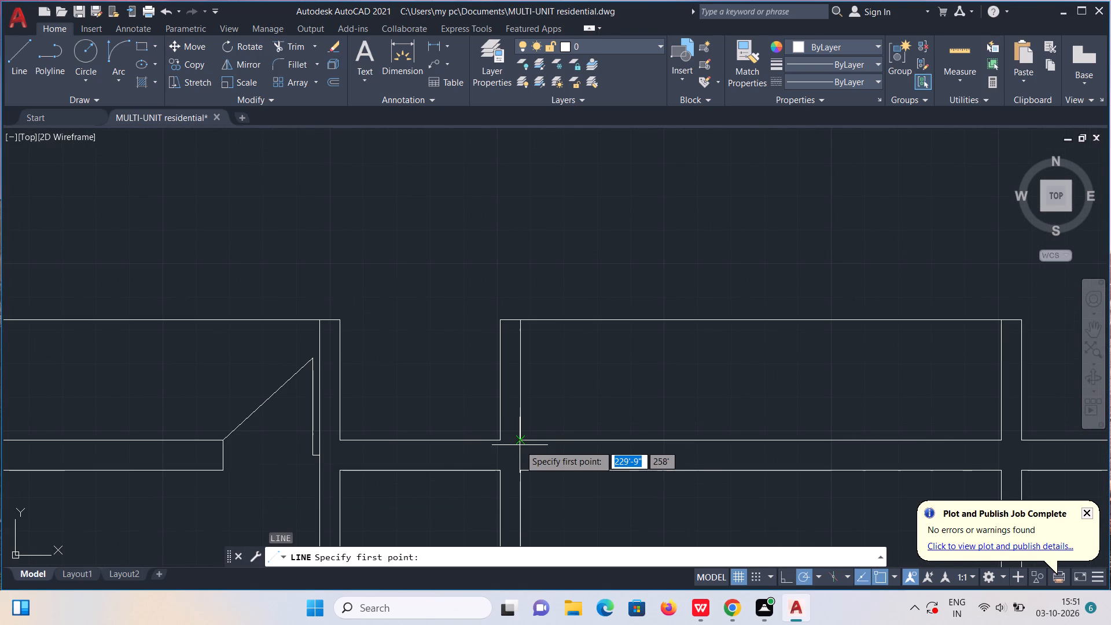
pyautogui.click(520, 442)
pyautogui.click(524, 473)
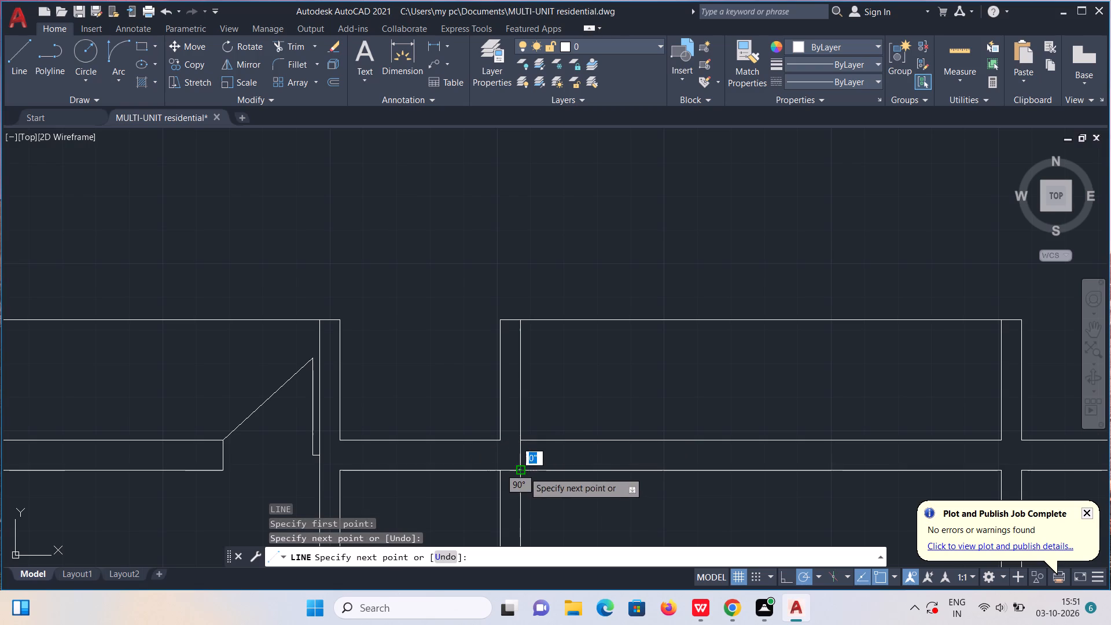
pyautogui.press('Escape')
# Copy the second top projection's jamb line 2'5" to the right.
pyautogui.click(518, 459)
pyautogui.write('co')
pyautogui.press('Return')
pyautogui.click(518, 459)
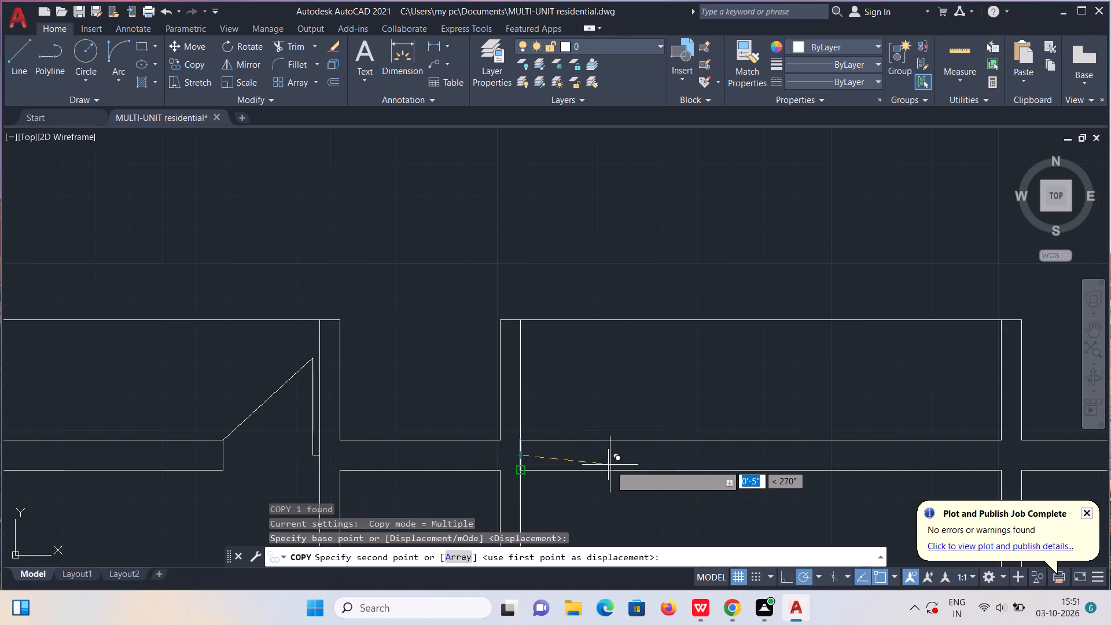
pyautogui.write('2\'5"')
pyautogui.press('Return')
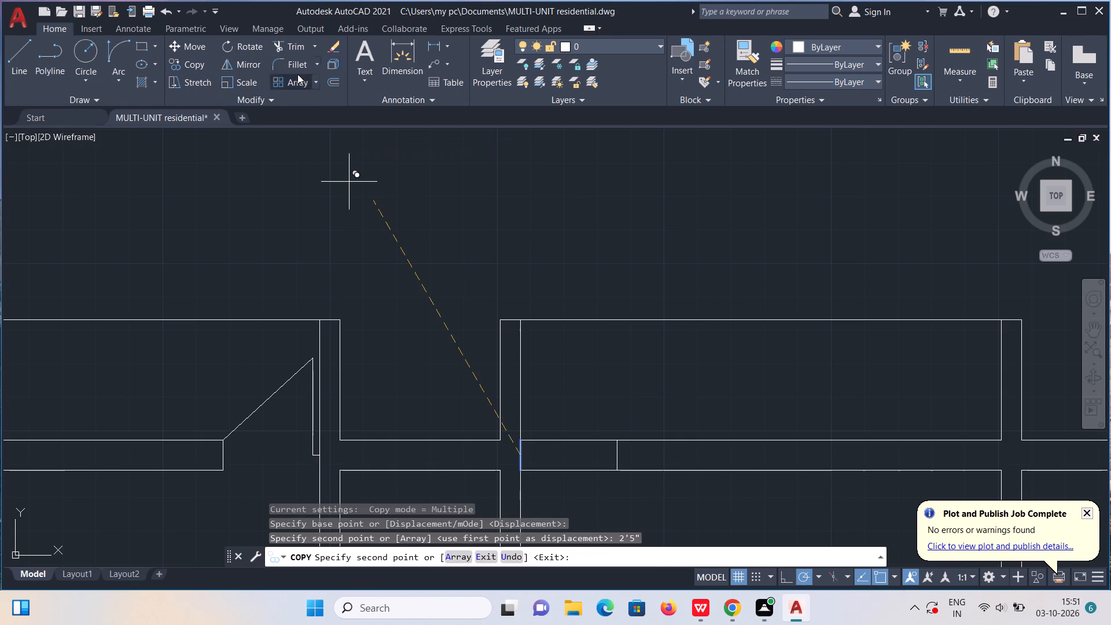
# Trim both top-wall lines between the two jamb lines to open a doorway into the second top projection.
pyautogui.click(299, 42)
pyautogui.moveTo(571, 430); pyautogui.dragTo(565, 476)
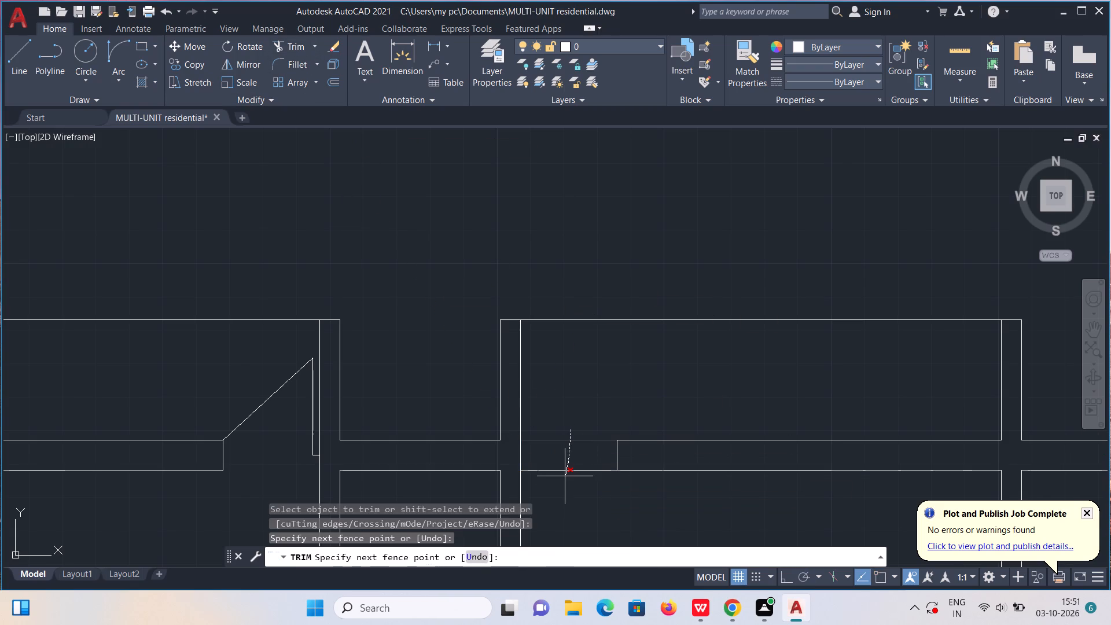
pyautogui.moveTo(565, 476); pyautogui.dragTo(565, 487)
pyautogui.press('Escape')
# Draw the second top projection's door from its left jamb: 2" rightward, 2'5" up, and a diagonal to the opposite jamb's outer corner.
pyautogui.press('l')
pyautogui.press('Return')
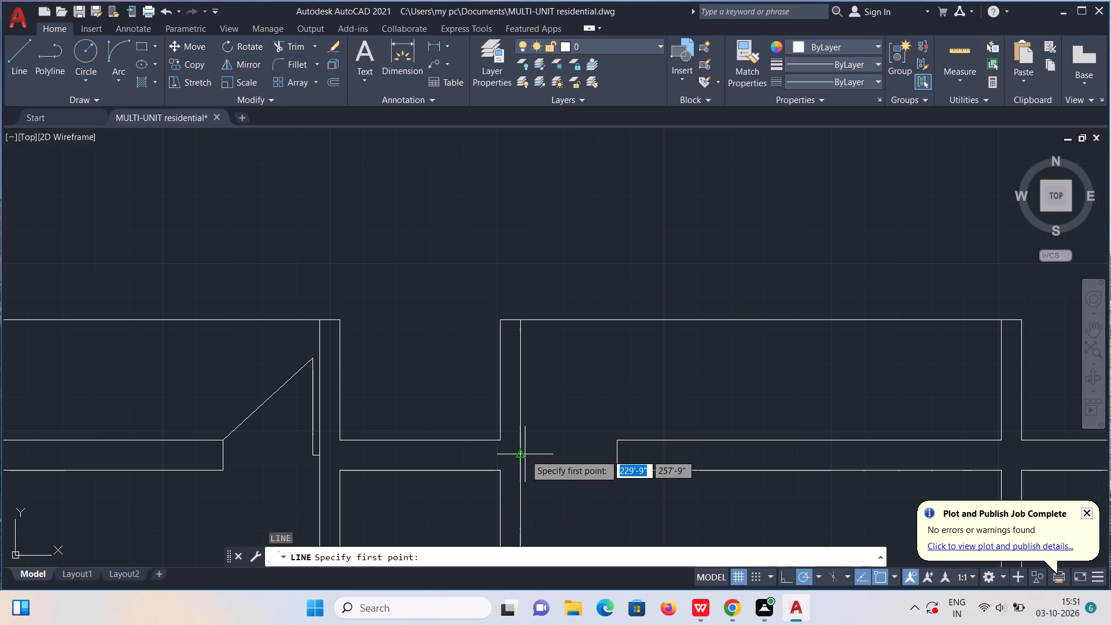
pyautogui.click(524, 454)
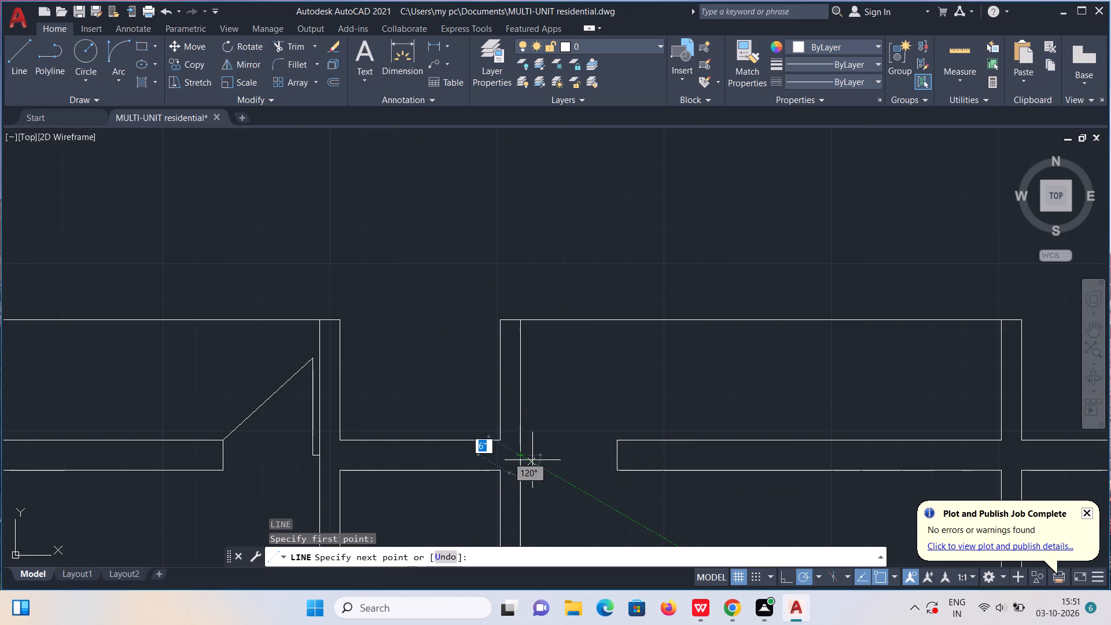
pyautogui.press('2')
pyautogui.hotkey('shift', '"')
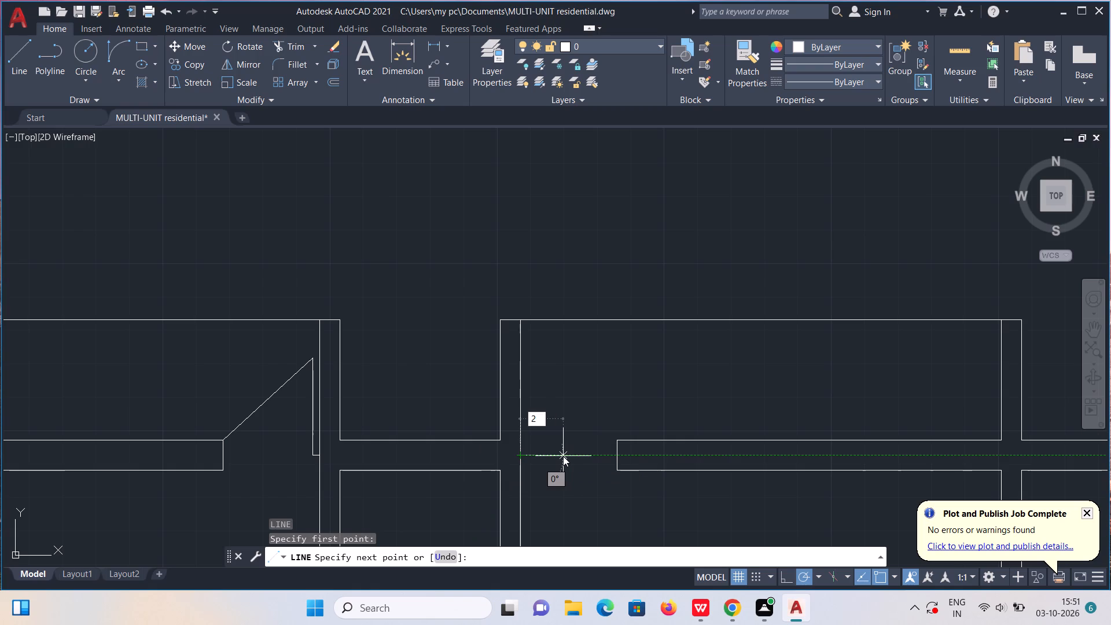
pyautogui.press('Return')
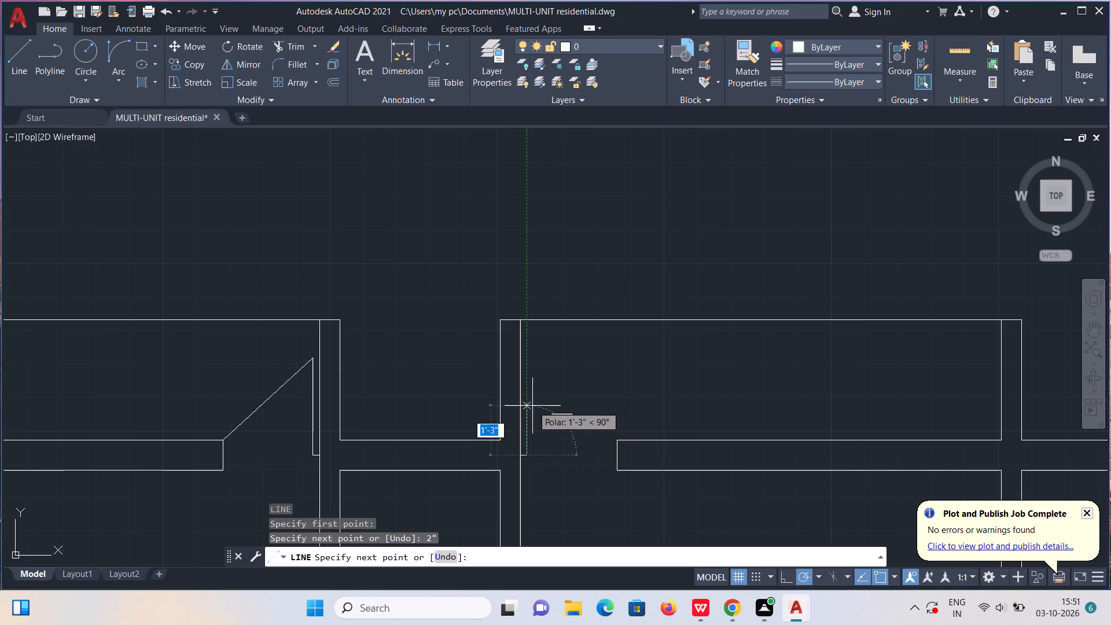
pyautogui.write('2\'5"')
pyautogui.press('Return')
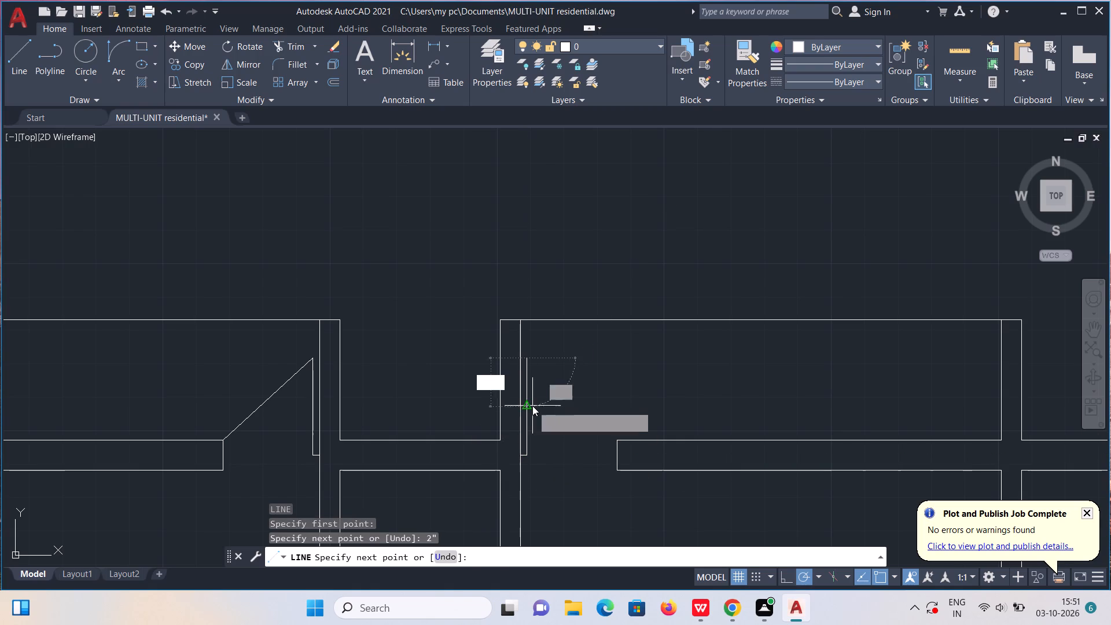
pyautogui.click(617, 443)
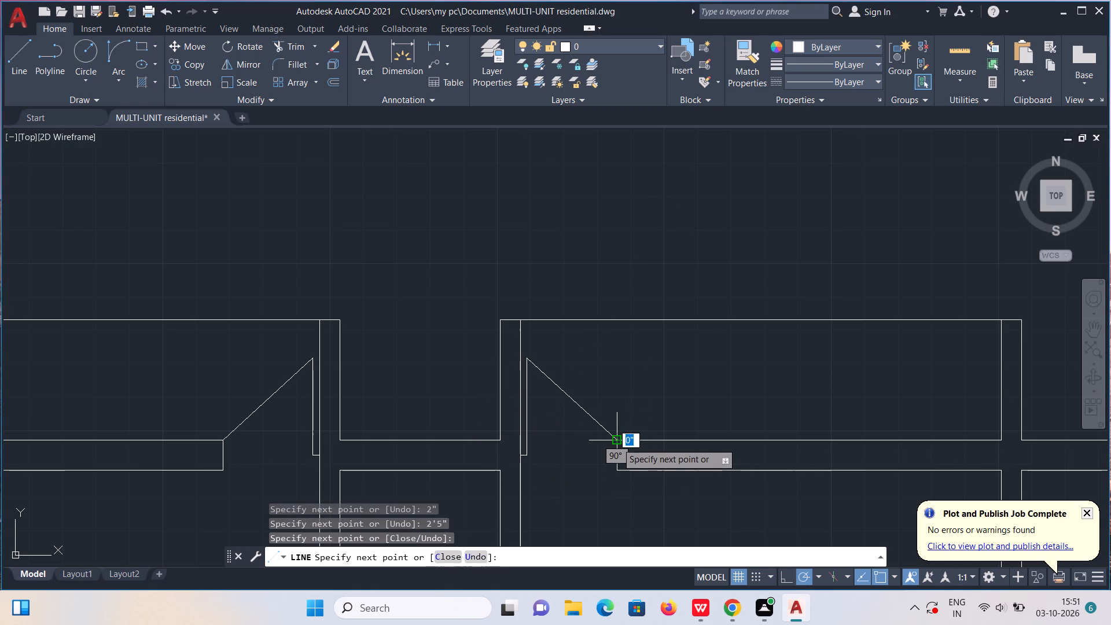
pyautogui.press('Escape')
# Draw a jamb line across the top wall at the inner face of the third top projection's right side wall.
pyautogui.scroll(-2, 635, 411)
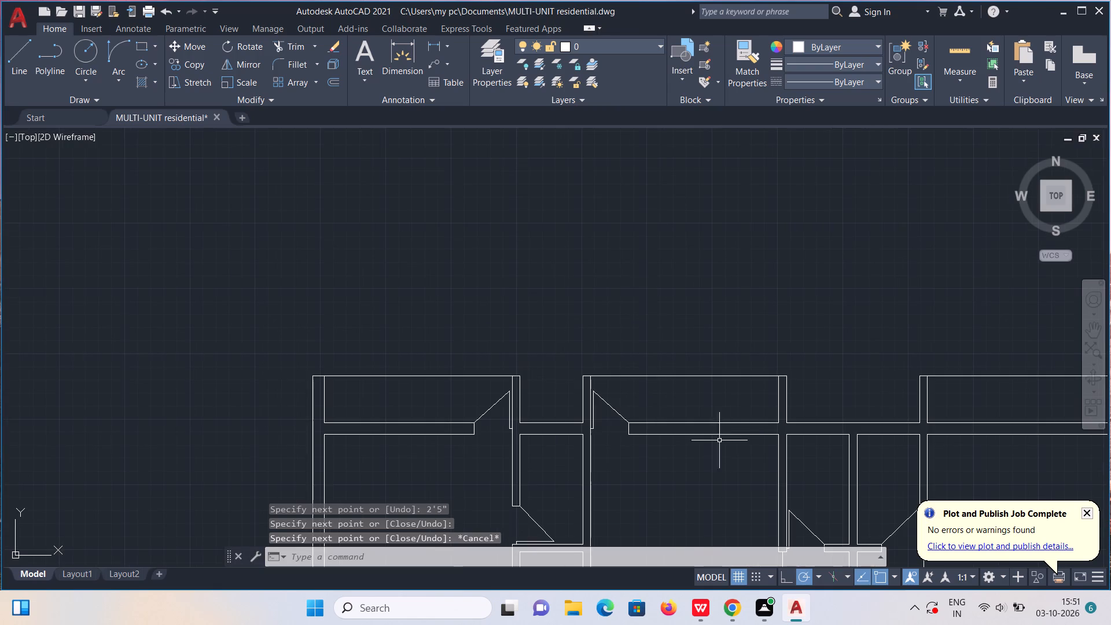
pyautogui.moveTo(632, 454); pyautogui.dragTo(378, 428, button='middle')
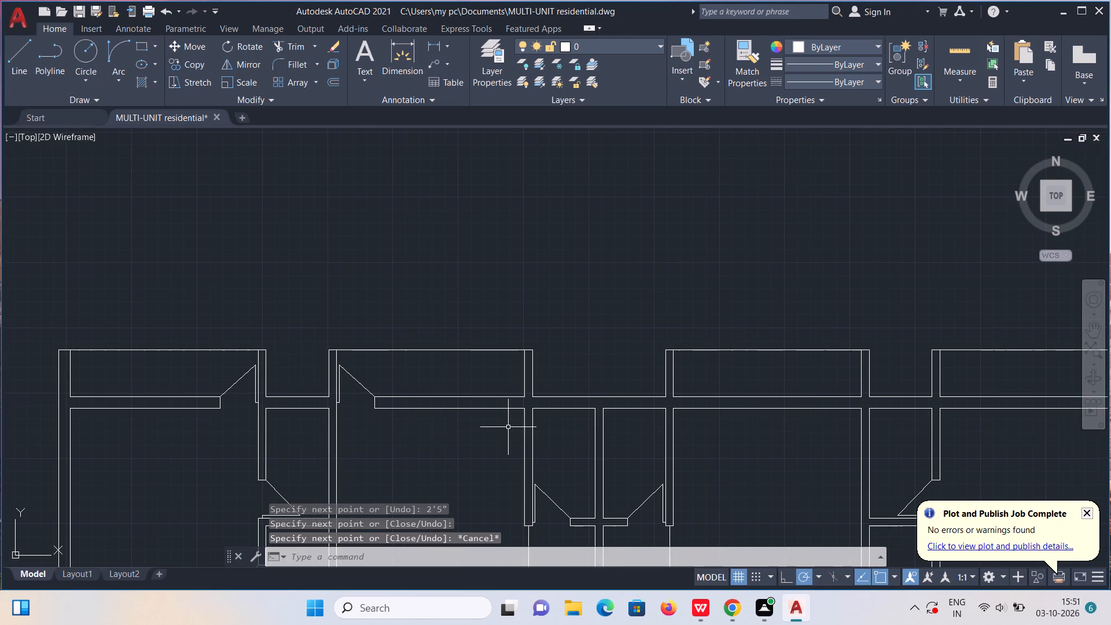
pyautogui.moveTo(727, 429); pyautogui.dragTo(601, 433, button='middle')
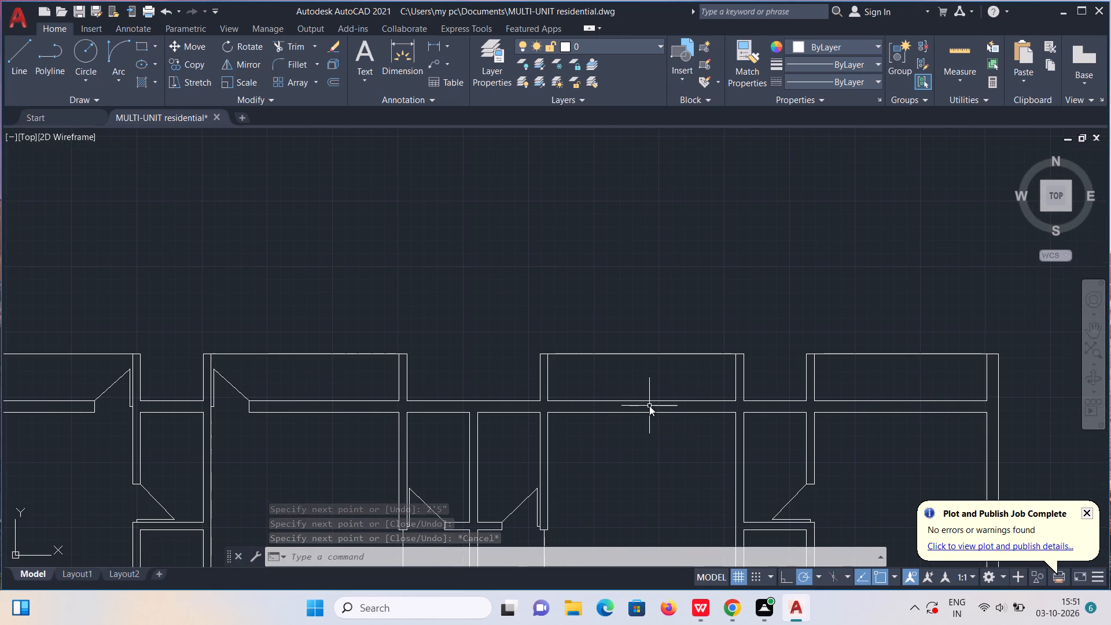
pyautogui.press('l')
pyautogui.press('Return')
pyautogui.scroll(2, 748, 384)
pyautogui.click(716, 428)
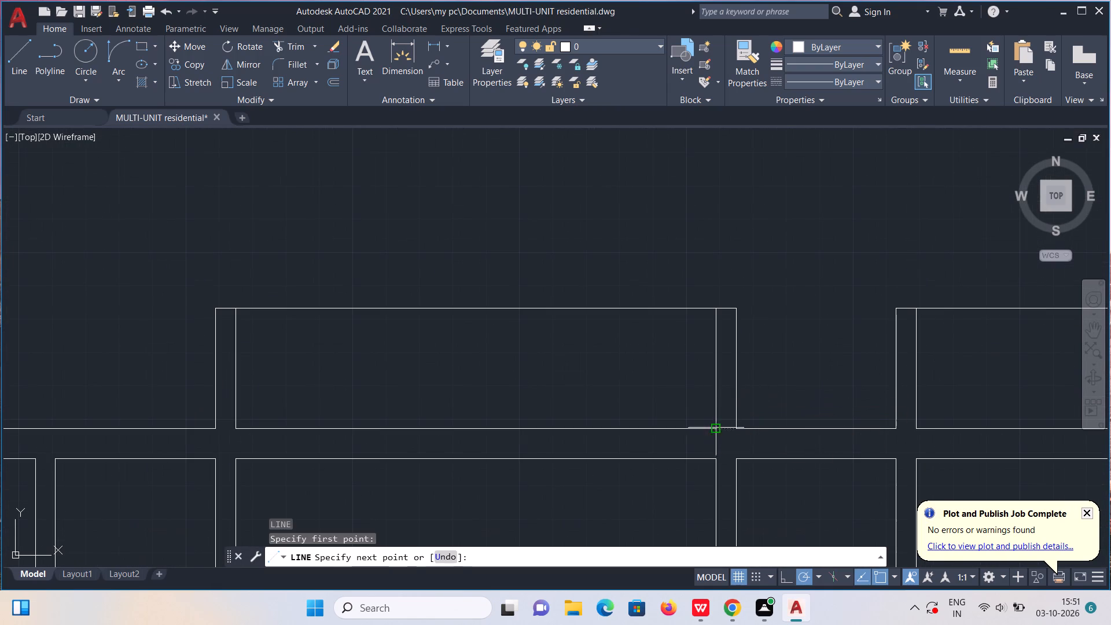
pyautogui.click(717, 459)
pyautogui.press('Escape')
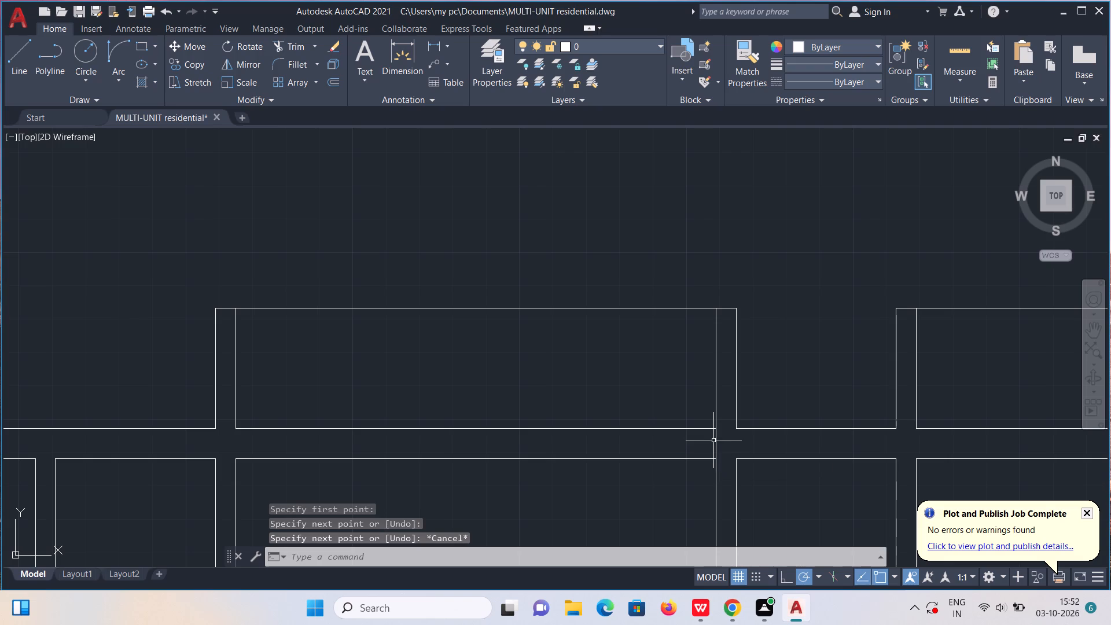
# Copy the third top projection's jamb line 2'5" to the left.
pyautogui.click(716, 447)
pyautogui.write('co')
pyautogui.press('Return')
pyautogui.click(716, 446)
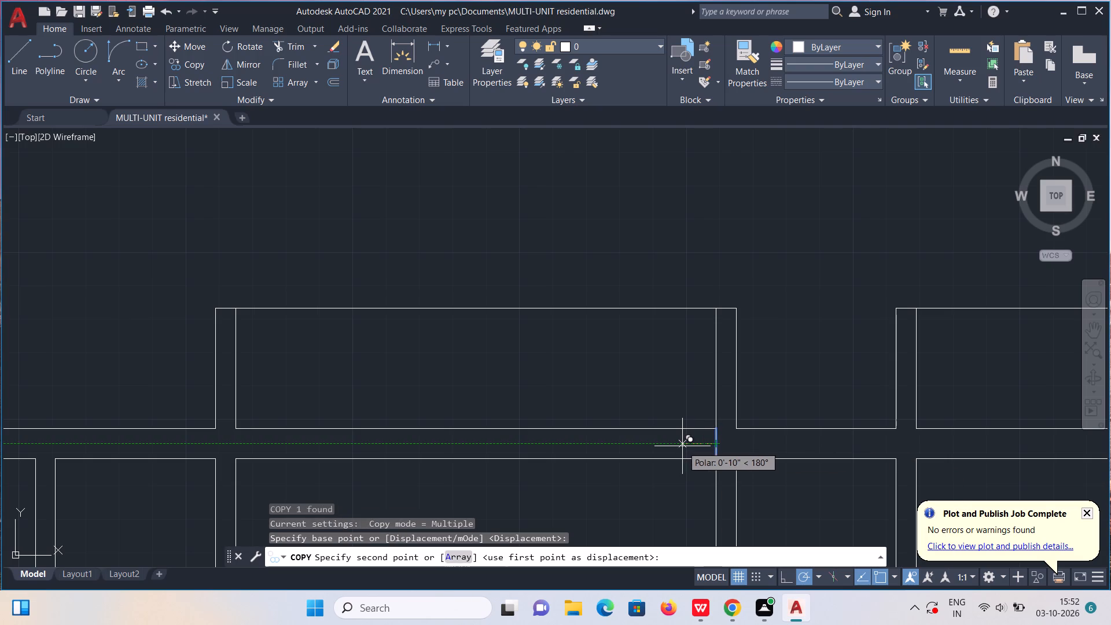
pyautogui.write('2\'5"')
pyautogui.press('Return')
# Trim both top-wall lines between the two jamb lines to open a doorway into the third top projection.
pyautogui.click(289, 42)
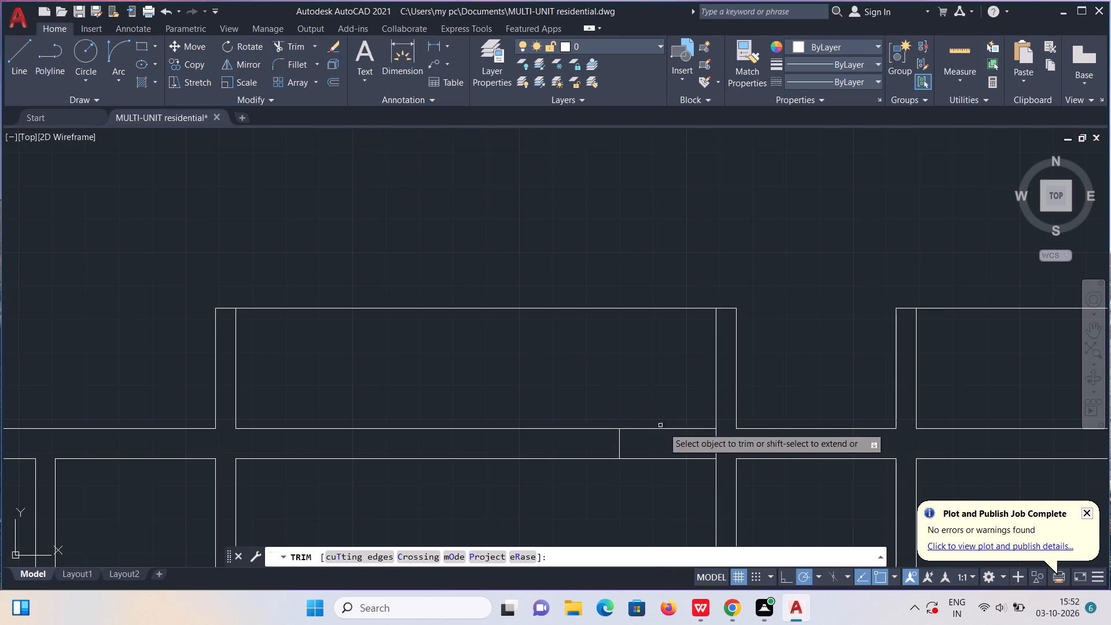
pyautogui.moveTo(670, 434); pyautogui.dragTo(667, 476)
pyautogui.moveTo(666, 413); pyautogui.dragTo(669, 455)
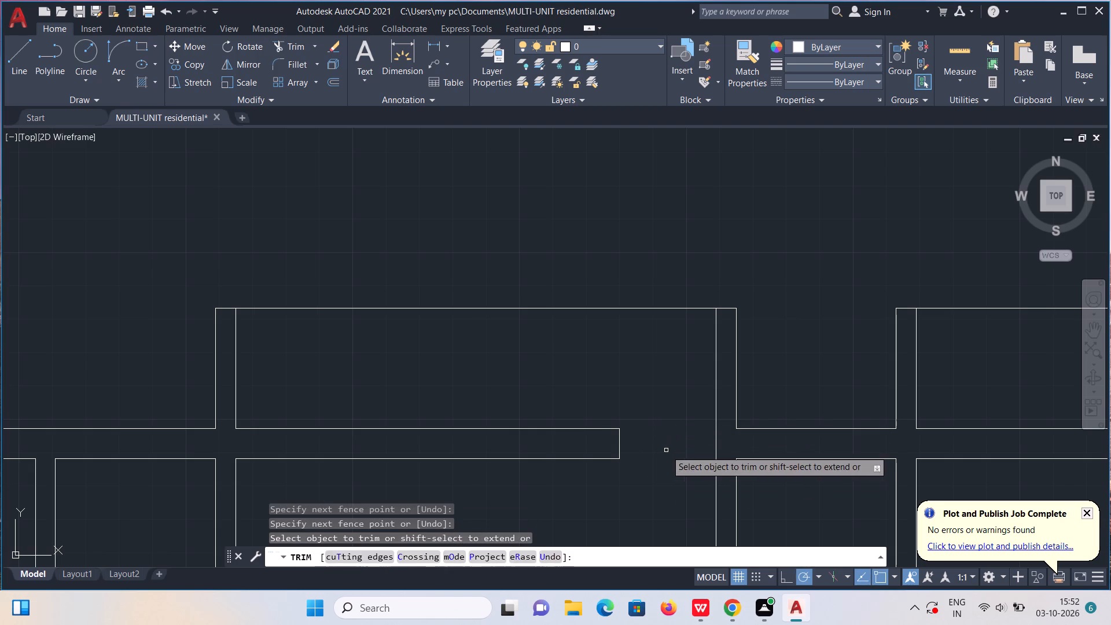
pyautogui.press('Escape')
# Draw the third top projection's door from its right jamb's midpoint: 2" leftward, 2'5" up, and a diagonal to the opposite jamb's outer corner.
pyautogui.press('l')
pyautogui.press('Return')
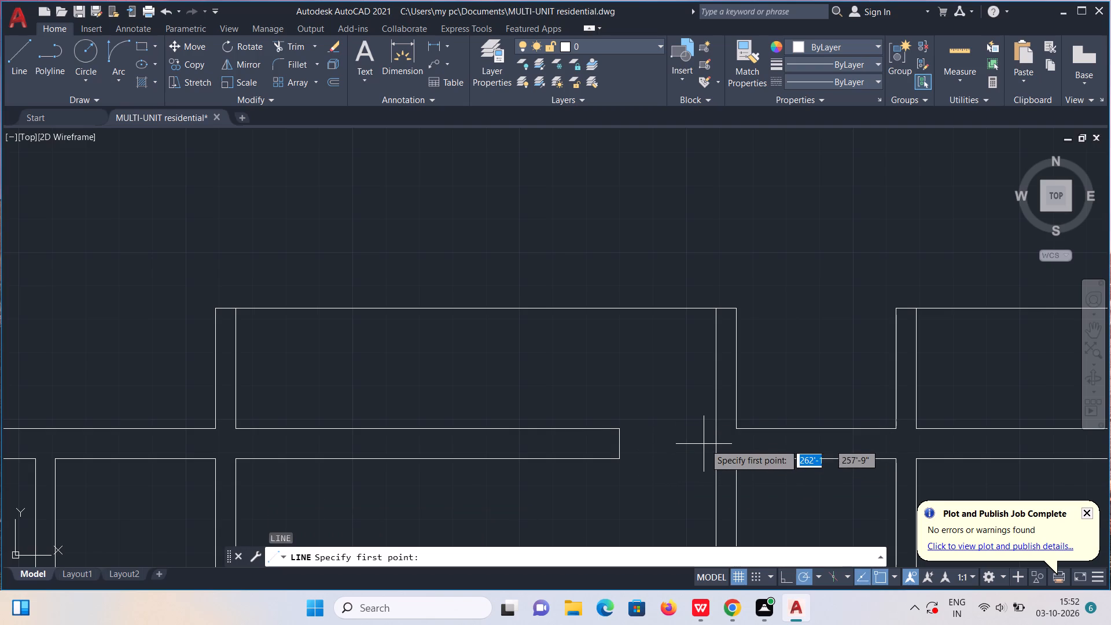
pyautogui.click(719, 444)
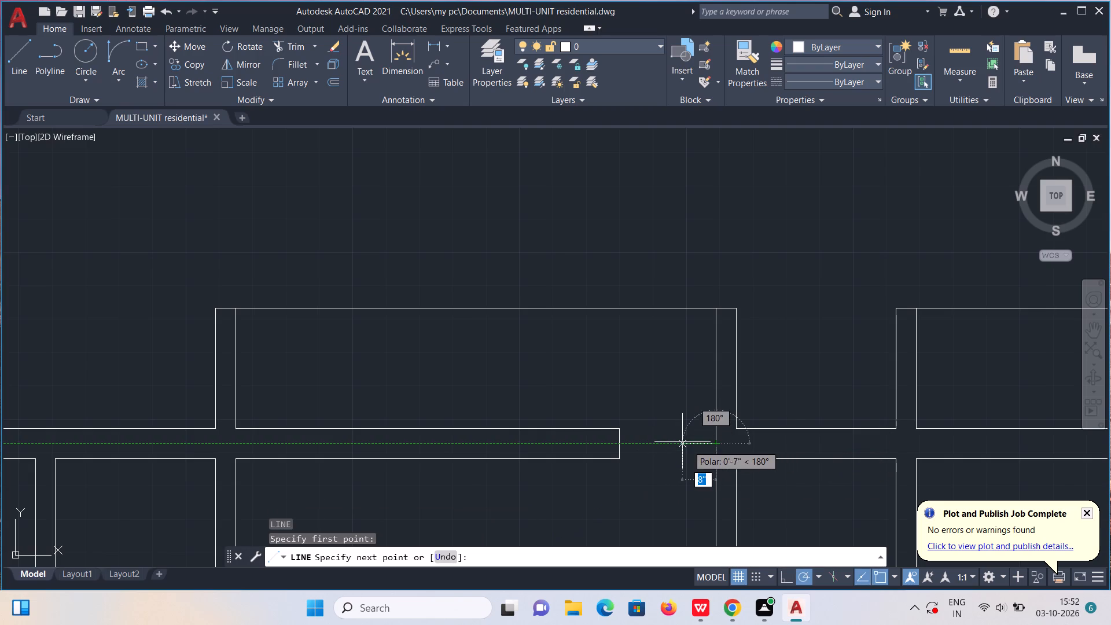
pyautogui.write('2"')
pyautogui.press('Return')
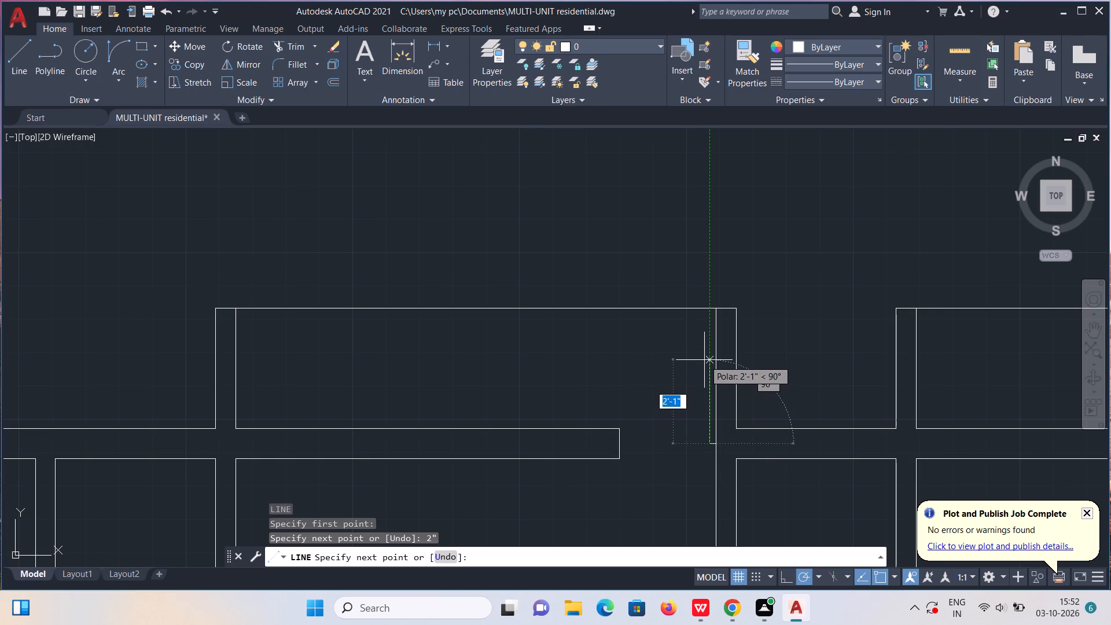
pyautogui.write("2'5'")
pyautogui.press('Return')
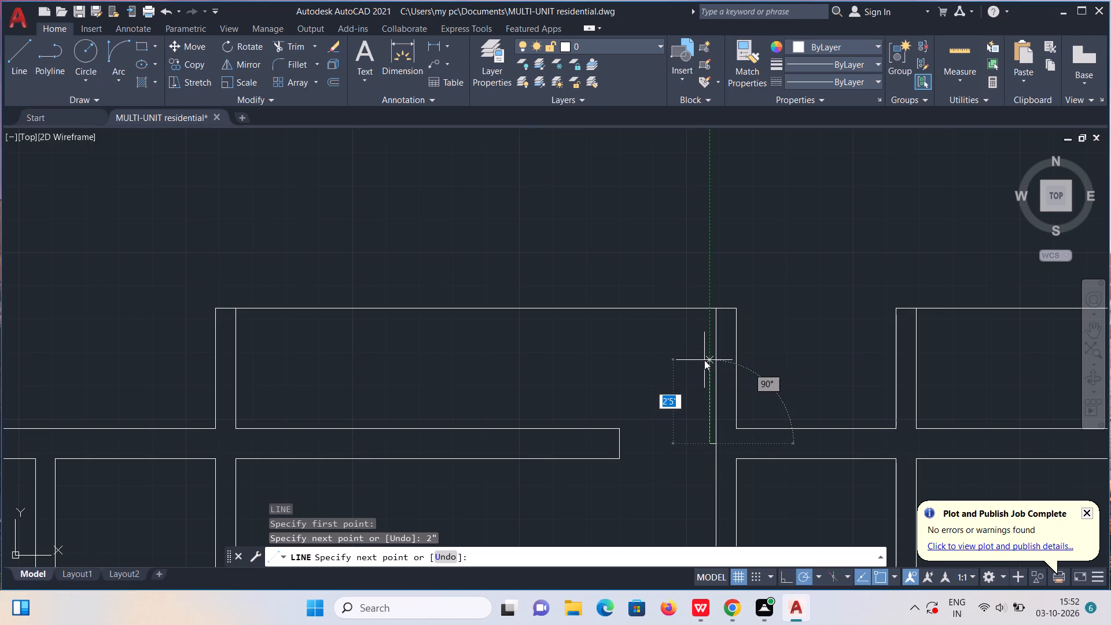
pyautogui.press('Escape')
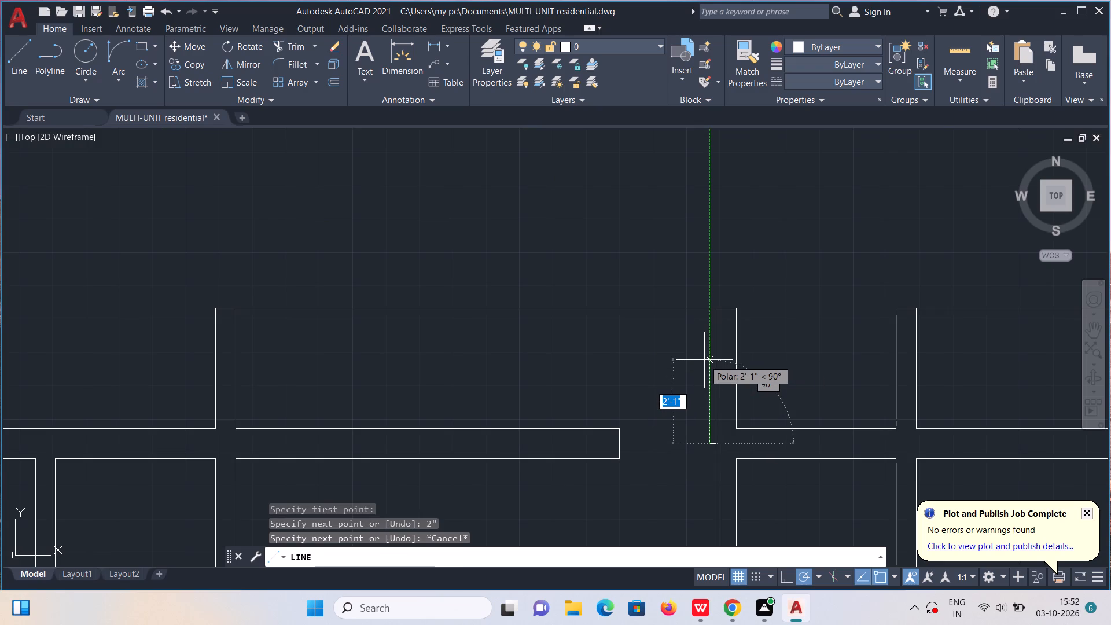
pyautogui.press('2')
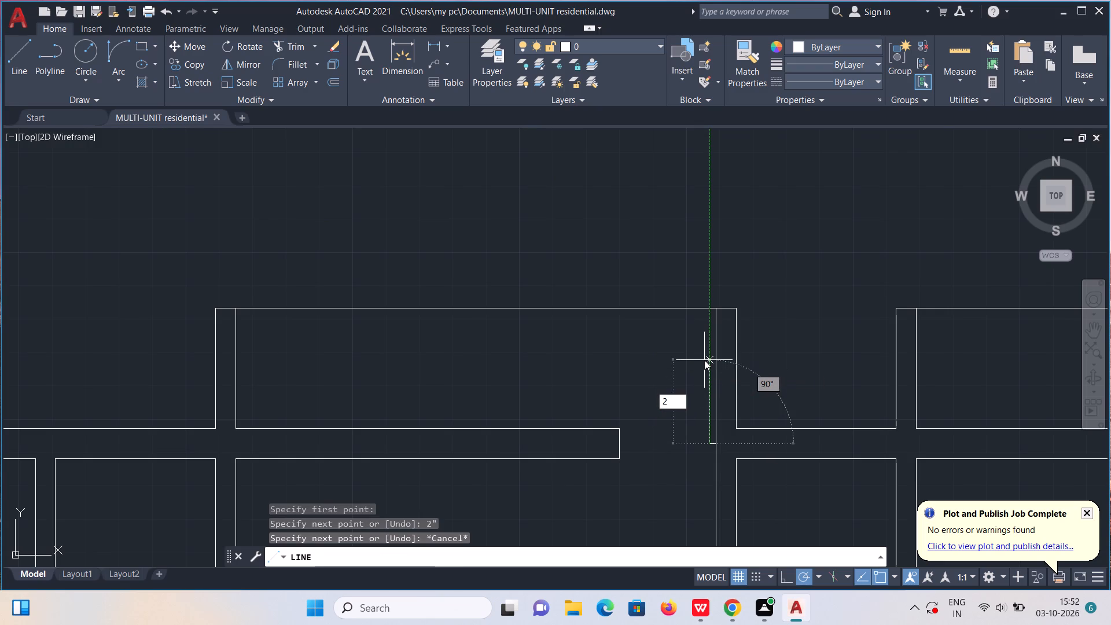
pyautogui.press("'")
pyautogui.write('5"')
pyautogui.press('Return')
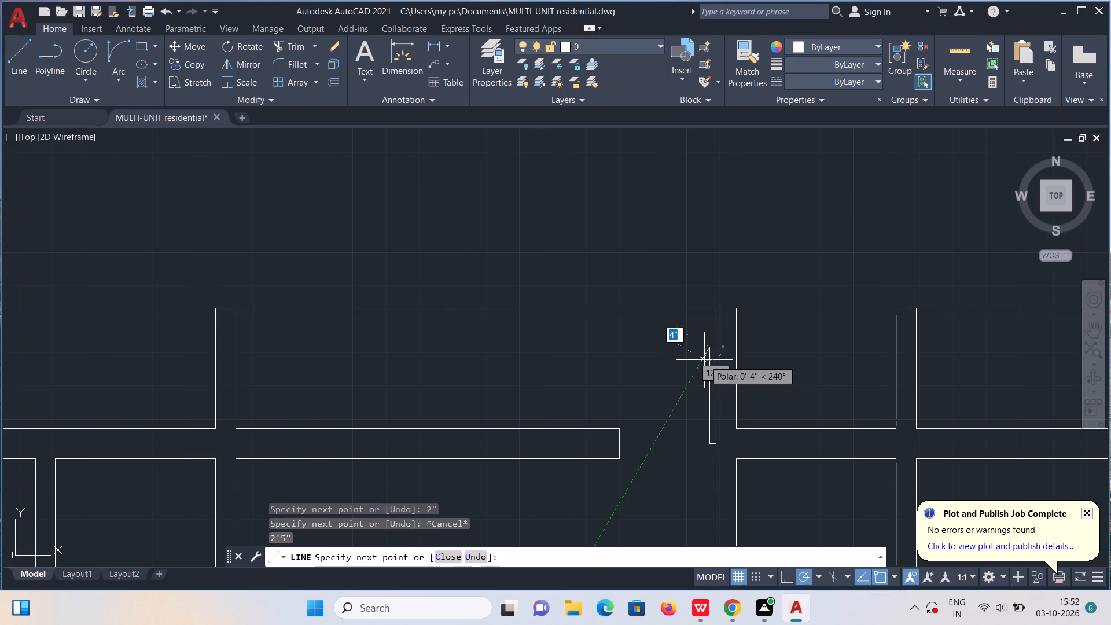
pyautogui.click(618, 433)
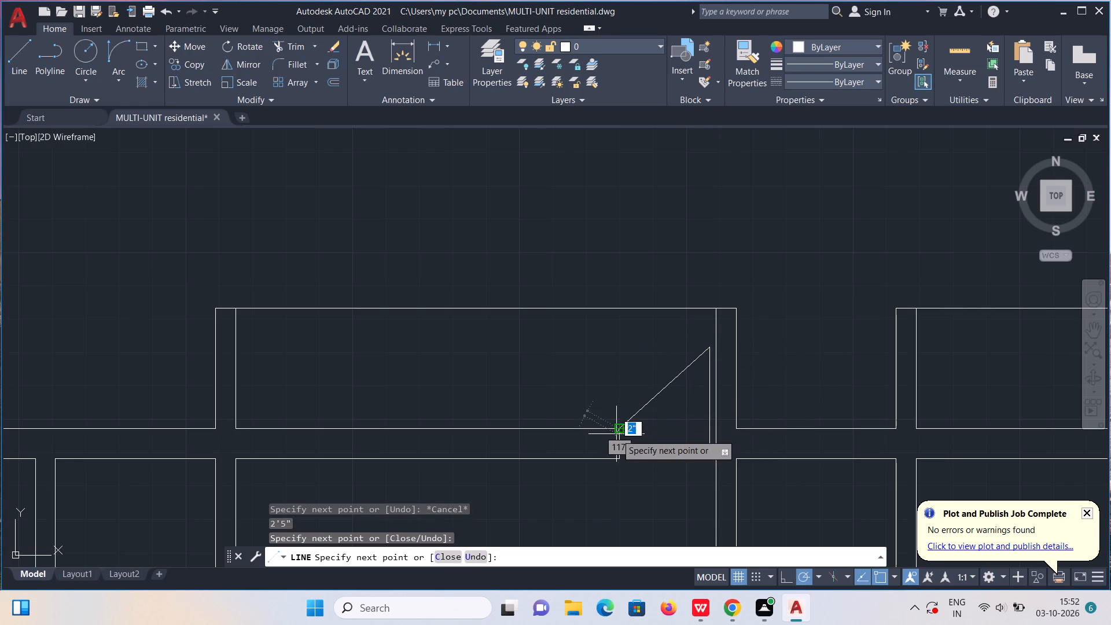
pyautogui.press('Escape')
# Draw a jamb line across the top wall at the inner face of the fourth top projection's left side wall.
pyautogui.scroll(-1, 616, 434)
pyautogui.moveTo(783, 454); pyautogui.dragTo(610, 458, button='middle')
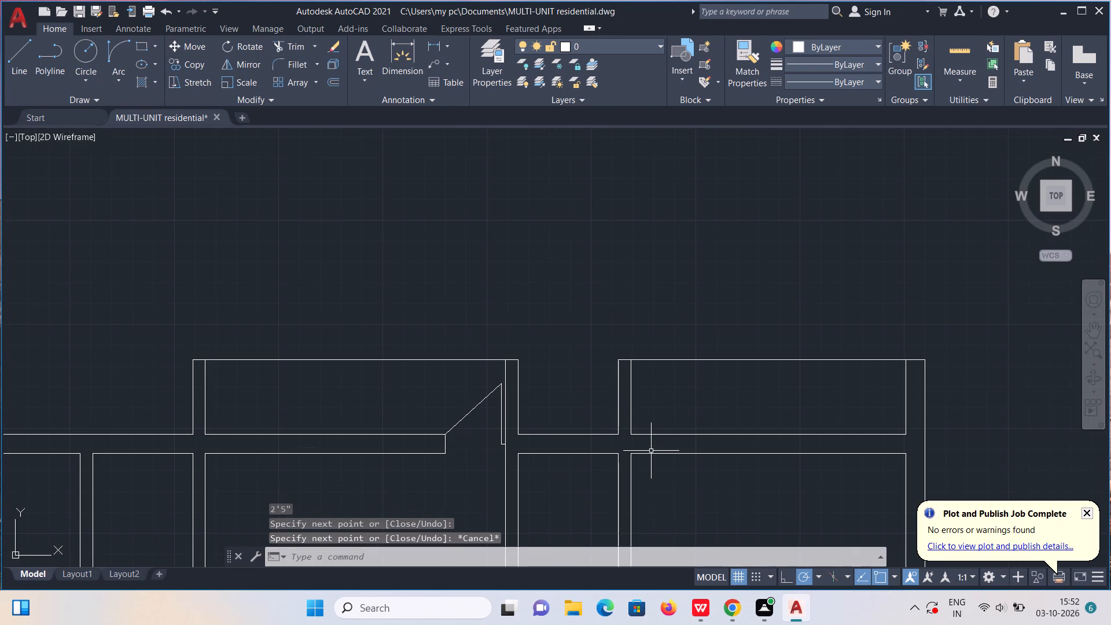
pyautogui.press('l')
pyautogui.press('Return')
pyautogui.scroll(2, 653, 446)
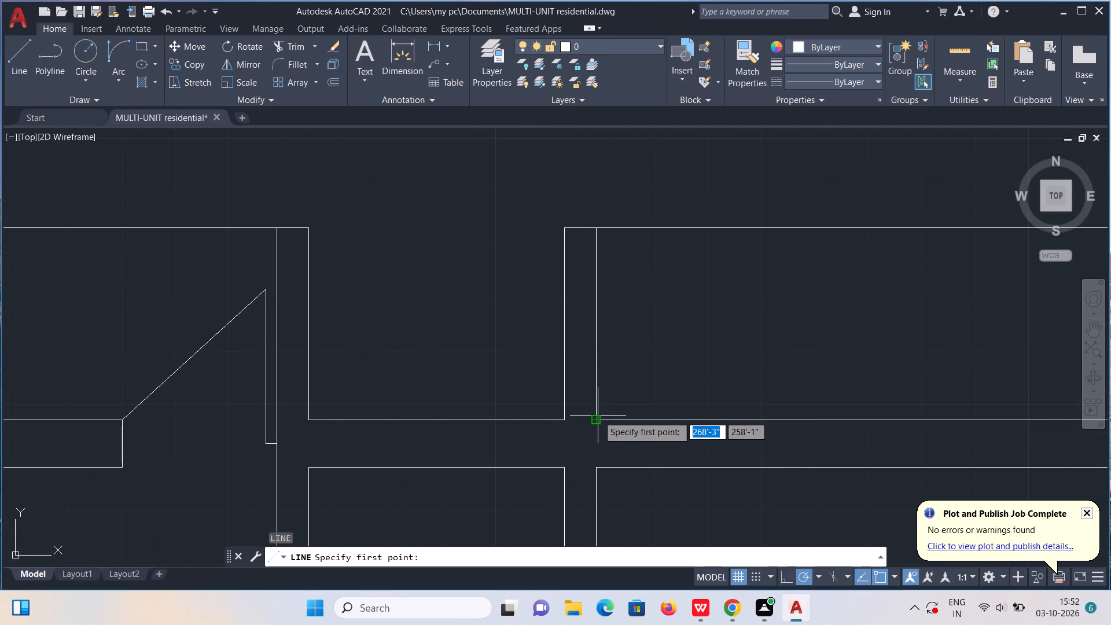
pyautogui.click(597, 418)
pyautogui.click(599, 470)
pyautogui.press('Escape')
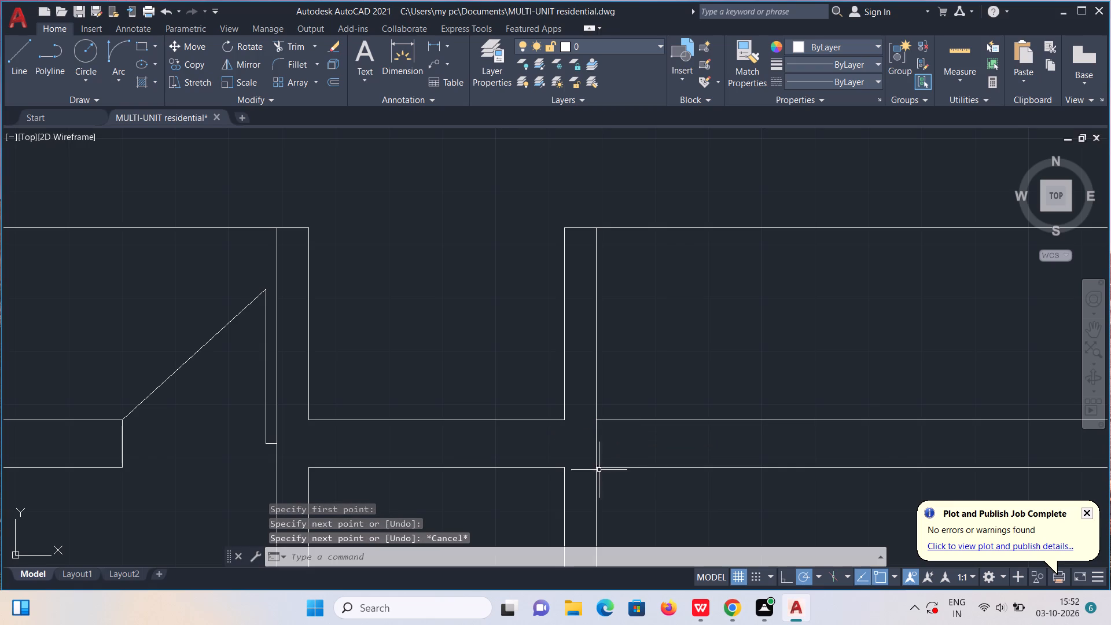
# Copy the fourth top projection's jamb line 2'5" to the right.
pyautogui.click(598, 451)
pyautogui.write('co')
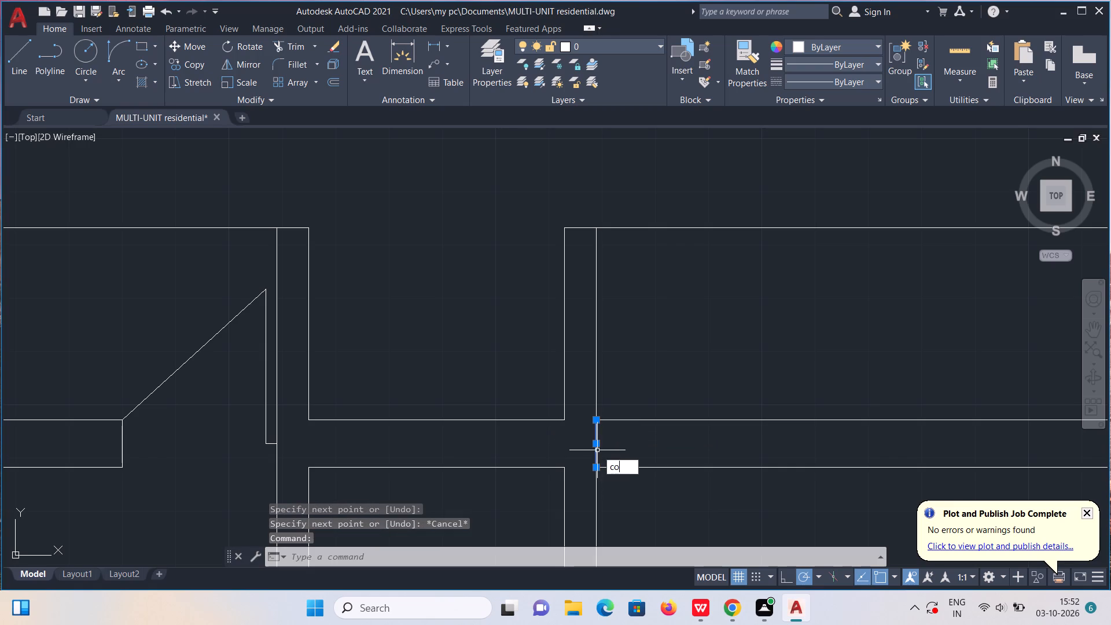
pyautogui.press('Return')
pyautogui.click(597, 450)
pyautogui.write('2\'5"')
pyautogui.press('Return')
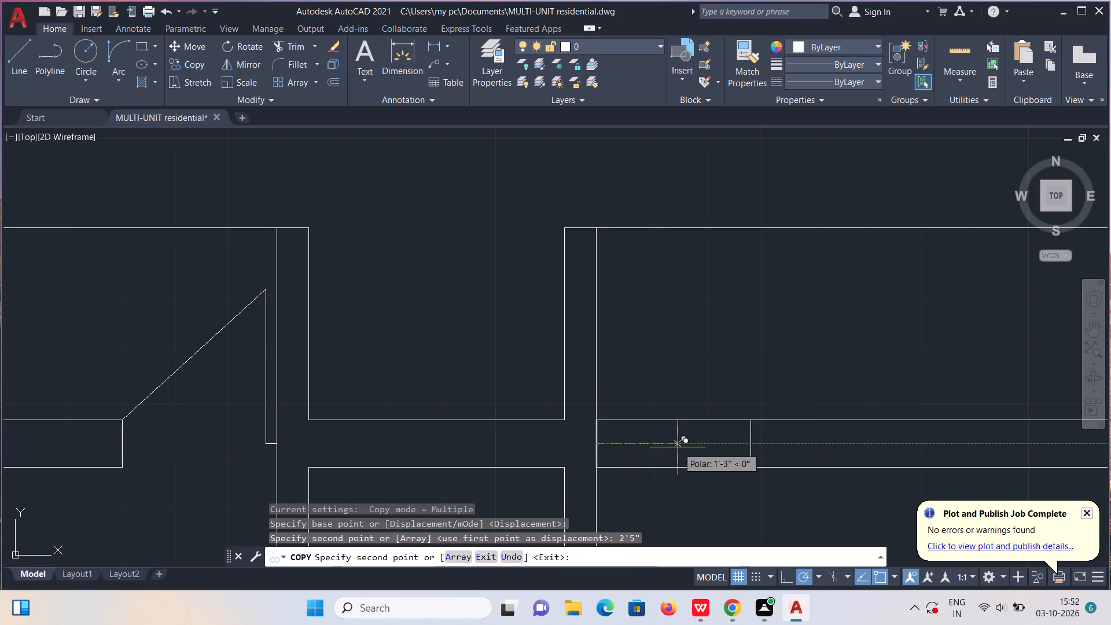
# Trim both top-wall lines between the two jamb lines to open a doorway into the fourth top projection.
pyautogui.click(295, 46)
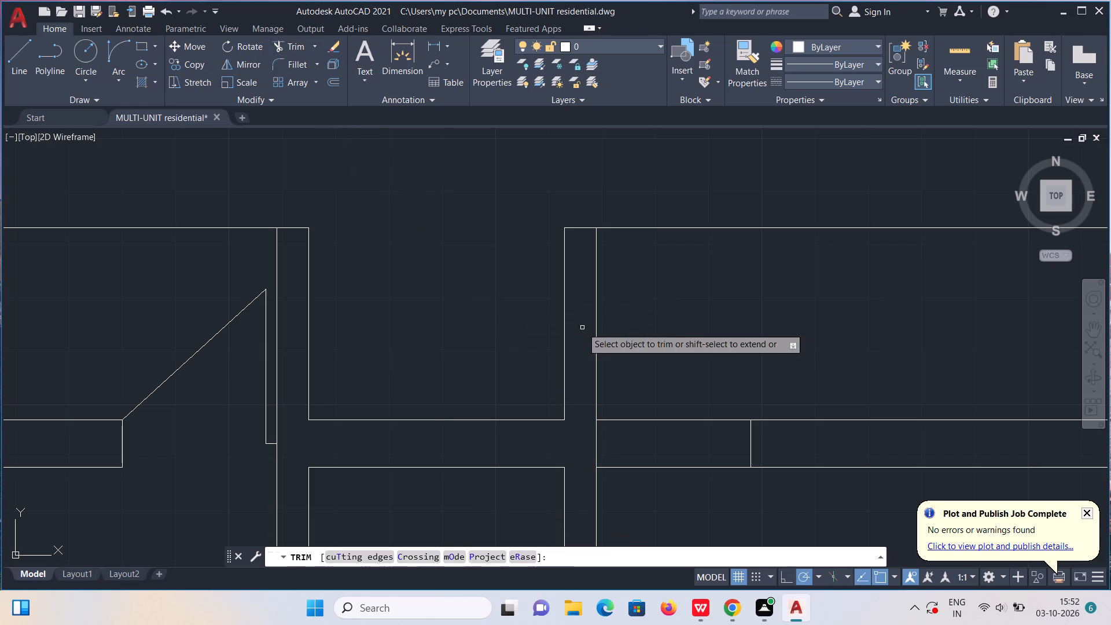
pyautogui.moveTo(637, 378); pyautogui.dragTo(685, 572)
pyautogui.press('Escape')
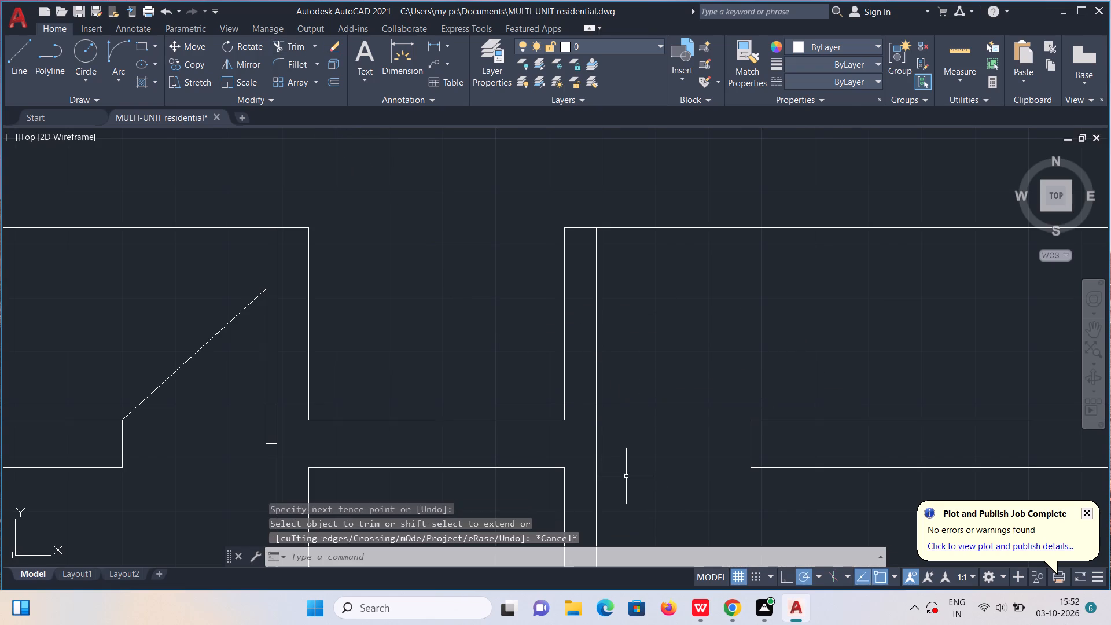
# Draw the fourth top projection's door from its left jamb's midpoint: 2" rightward, 2'5" up, and a diagonal to the opposite jamb's outer corner.
pyautogui.press('l')
pyautogui.press('Return')
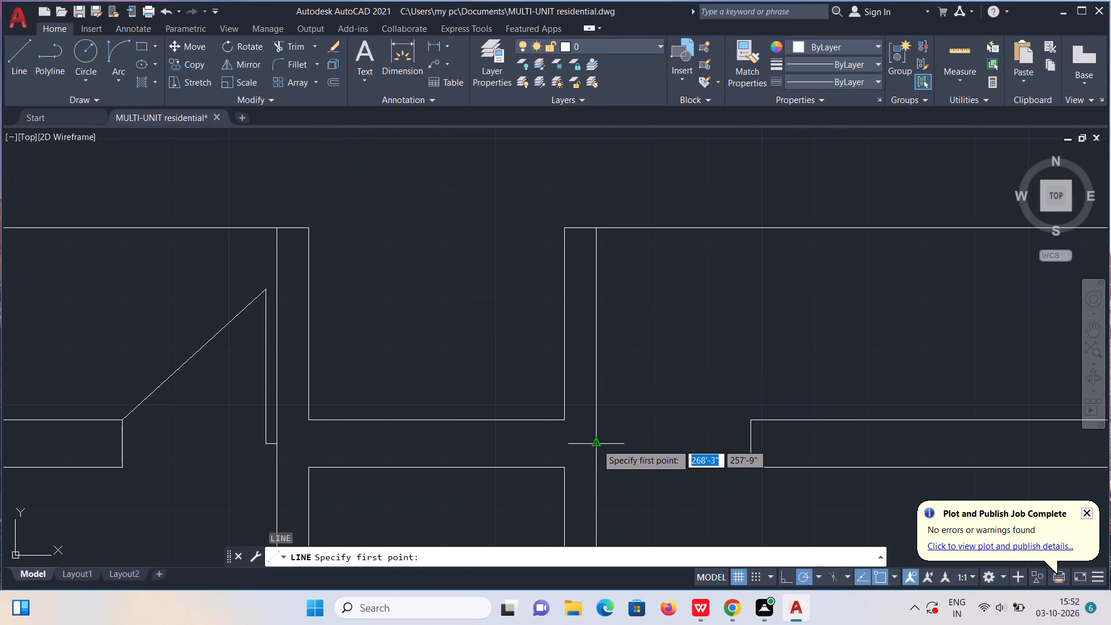
pyautogui.click(597, 444)
pyautogui.write('2"')
pyautogui.press('Return')
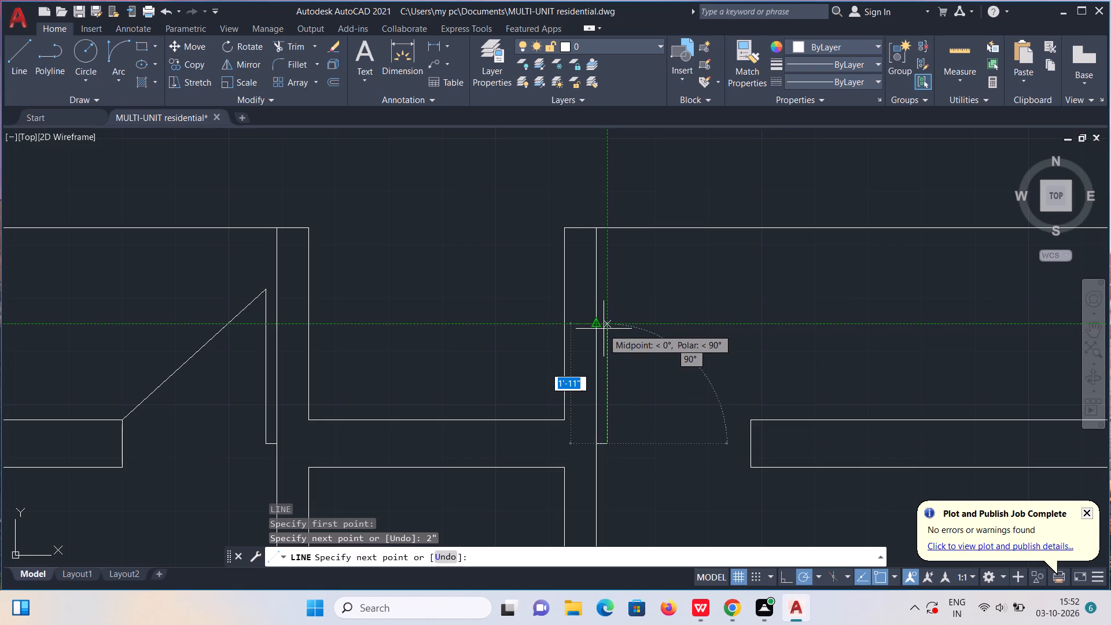
pyautogui.write("2'")
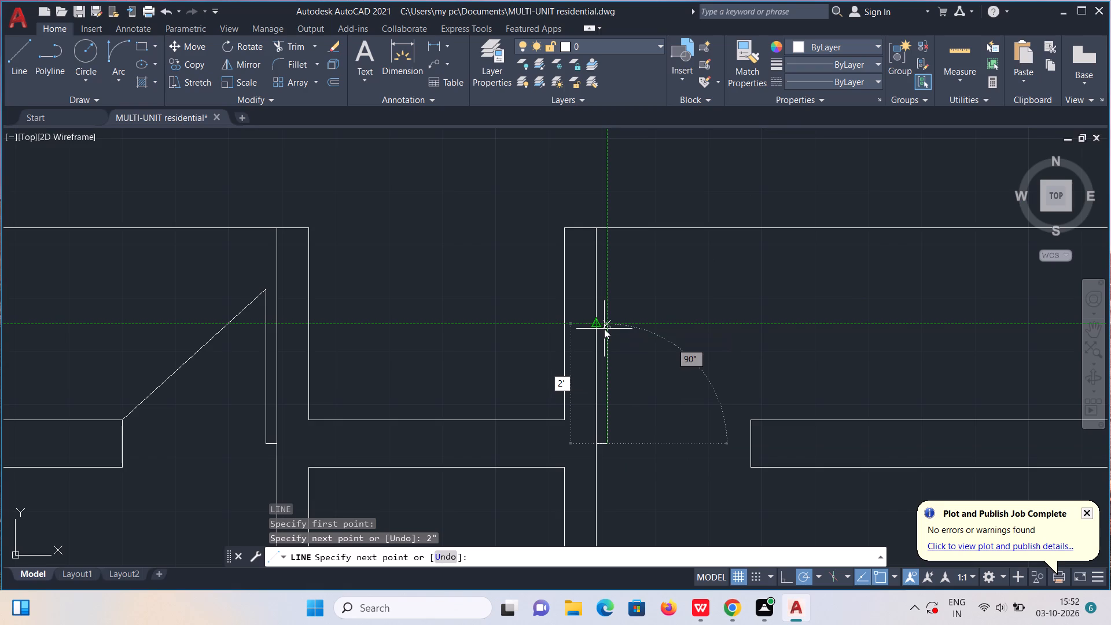
pyautogui.press('4')
pyautogui.press('BackSpace')
pyautogui.write('5"')
pyautogui.press('Return')
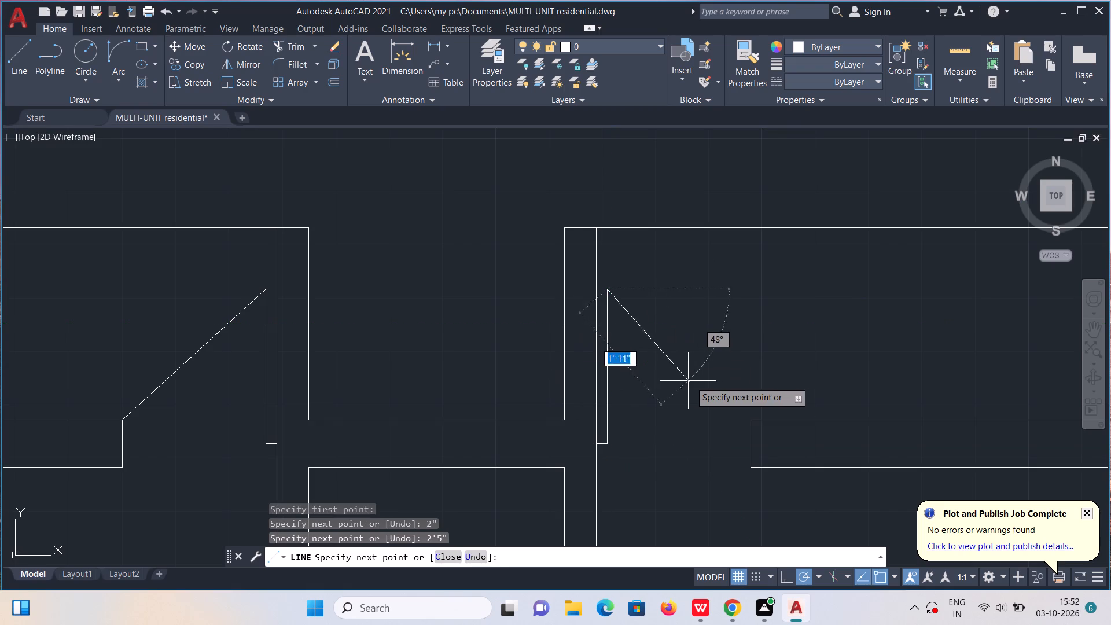
pyautogui.click(751, 420)
pyautogui.scroll(-3, 751, 415)
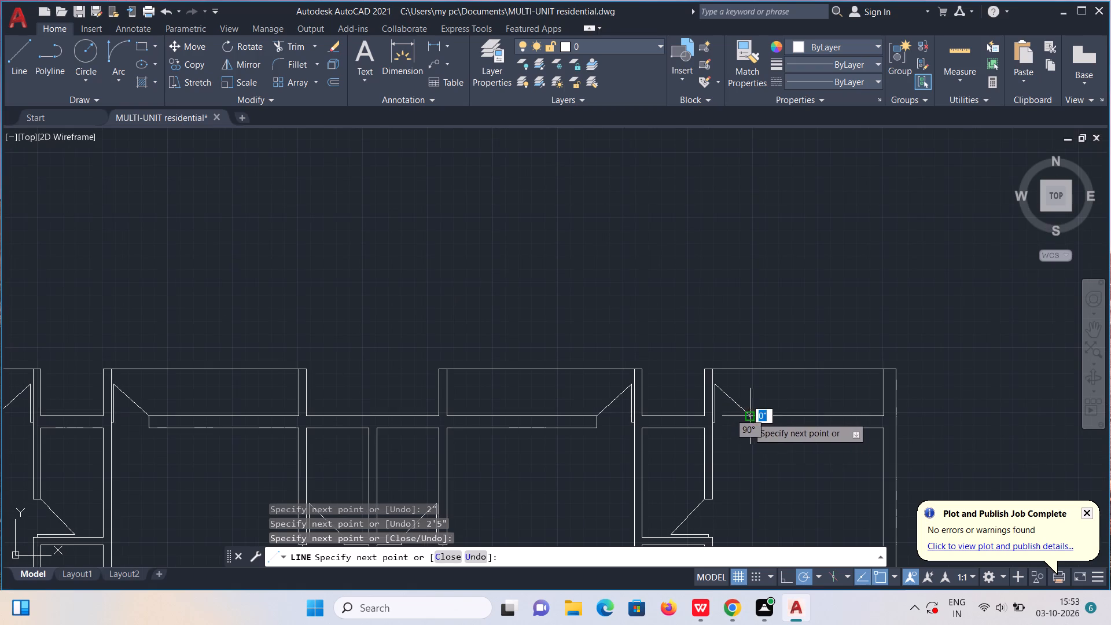
pyautogui.press('Escape')
# Trim the bottom wall's outer line where it crosses both side walls of the rightmost bottom projection.
pyautogui.moveTo(753, 480); pyautogui.dragTo(727, 293, button='middle')
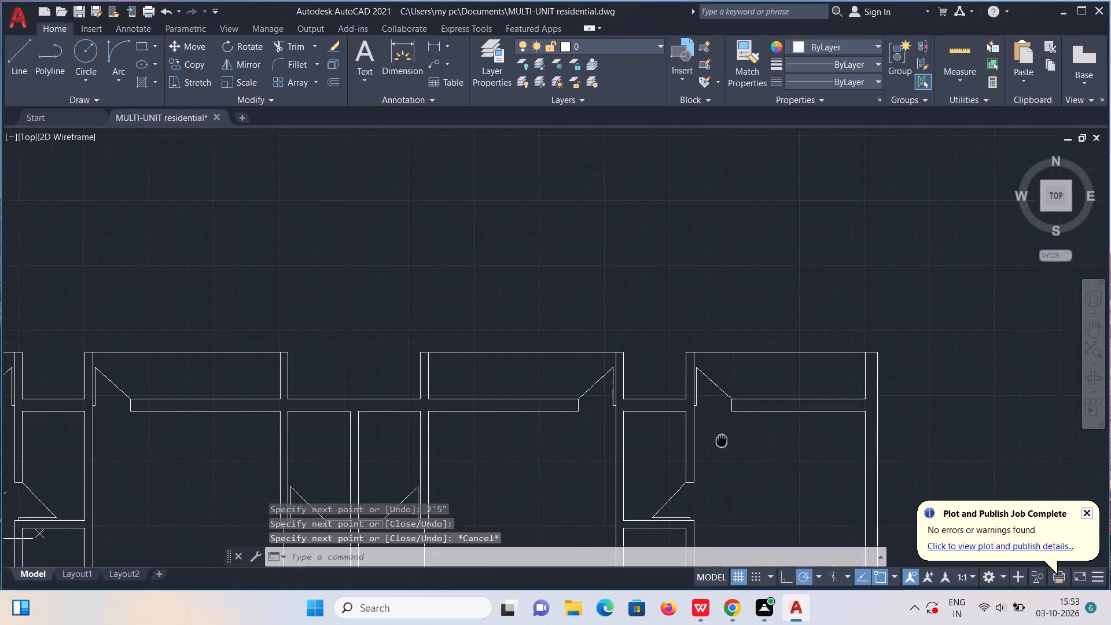
pyautogui.moveTo(727, 293); pyautogui.dragTo(739, 284, button='middle')
pyautogui.scroll(-2, 735, 284)
pyautogui.moveTo(691, 473); pyautogui.dragTo(690, 468, button='middle')
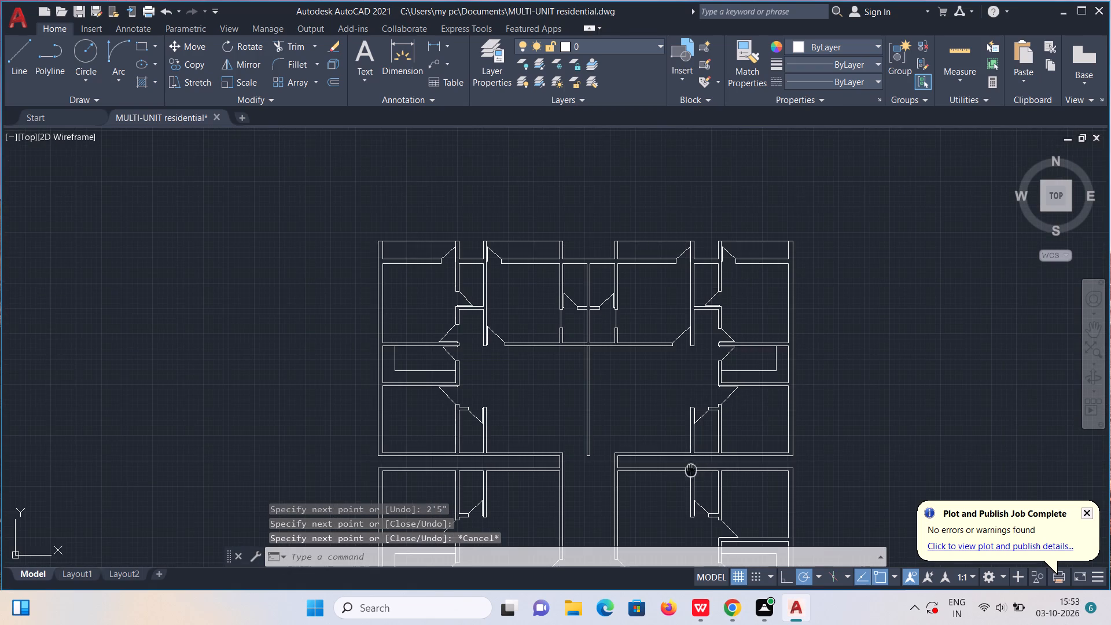
pyautogui.moveTo(690, 468); pyautogui.dragTo(658, 222, button='middle')
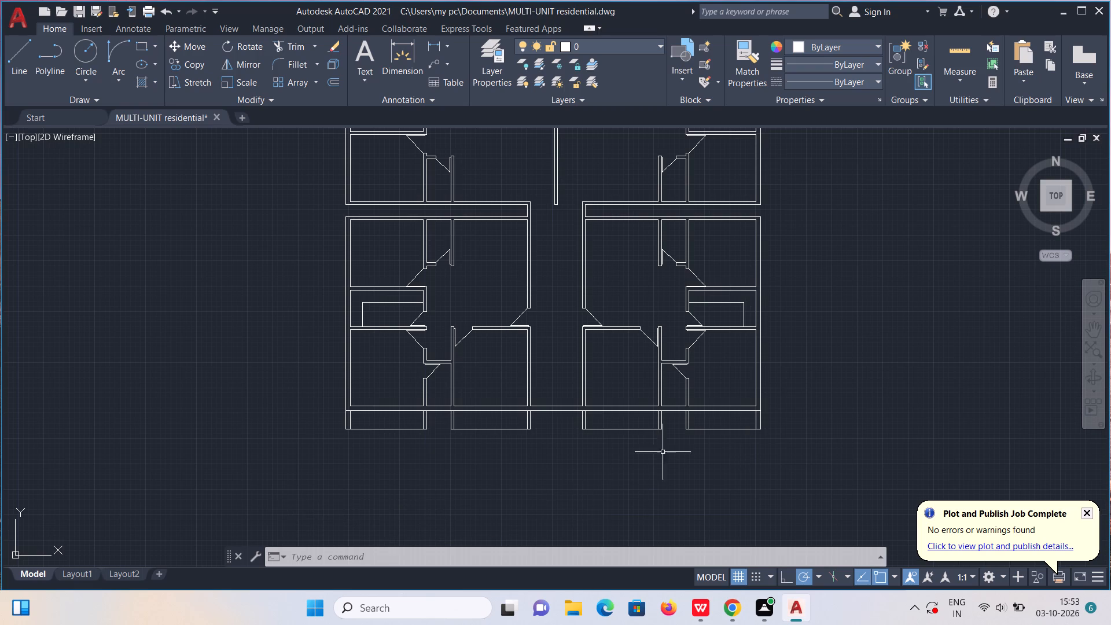
pyautogui.scroll(1, 689, 427)
pyautogui.click(296, 45)
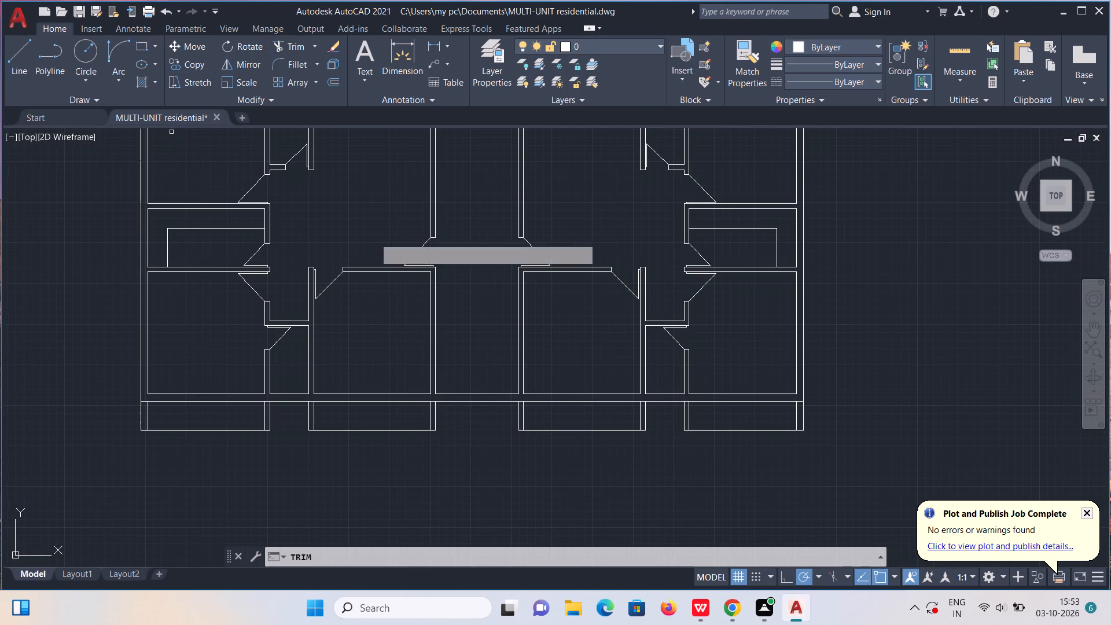
pyautogui.scroll(2, 774, 404)
pyautogui.click(837, 400)
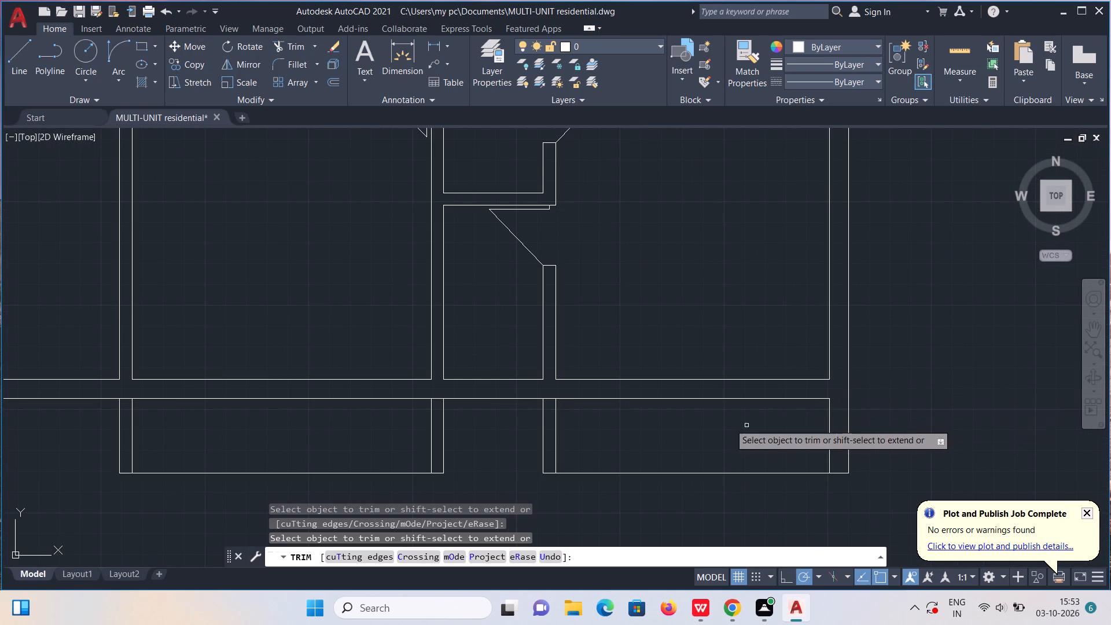
pyautogui.click(550, 398)
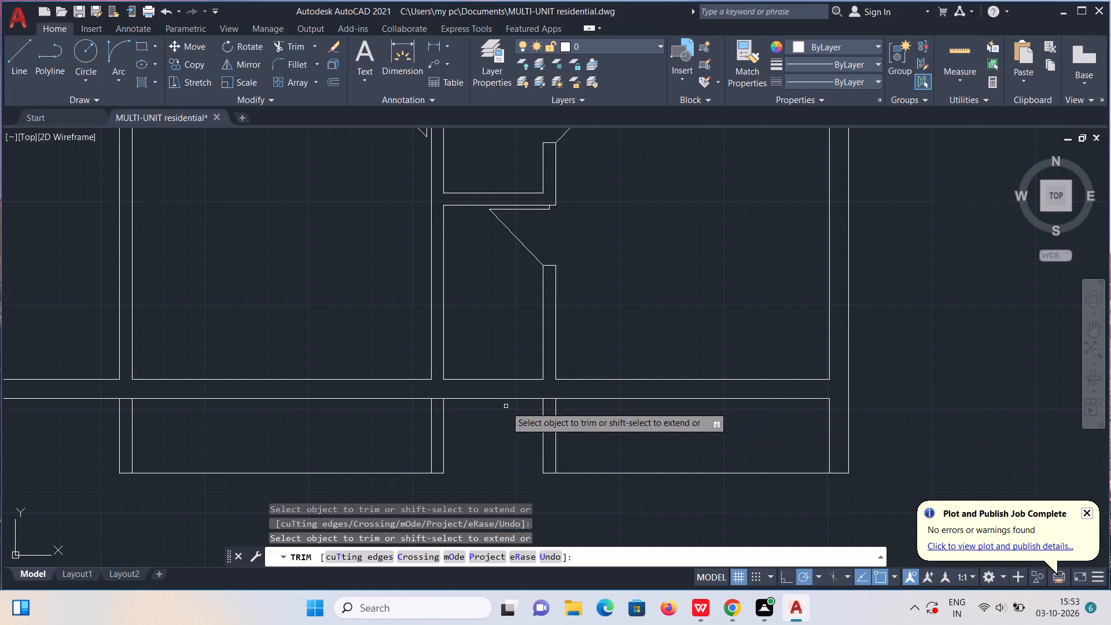
pyautogui.moveTo(547, 395); pyautogui.dragTo(549, 407)
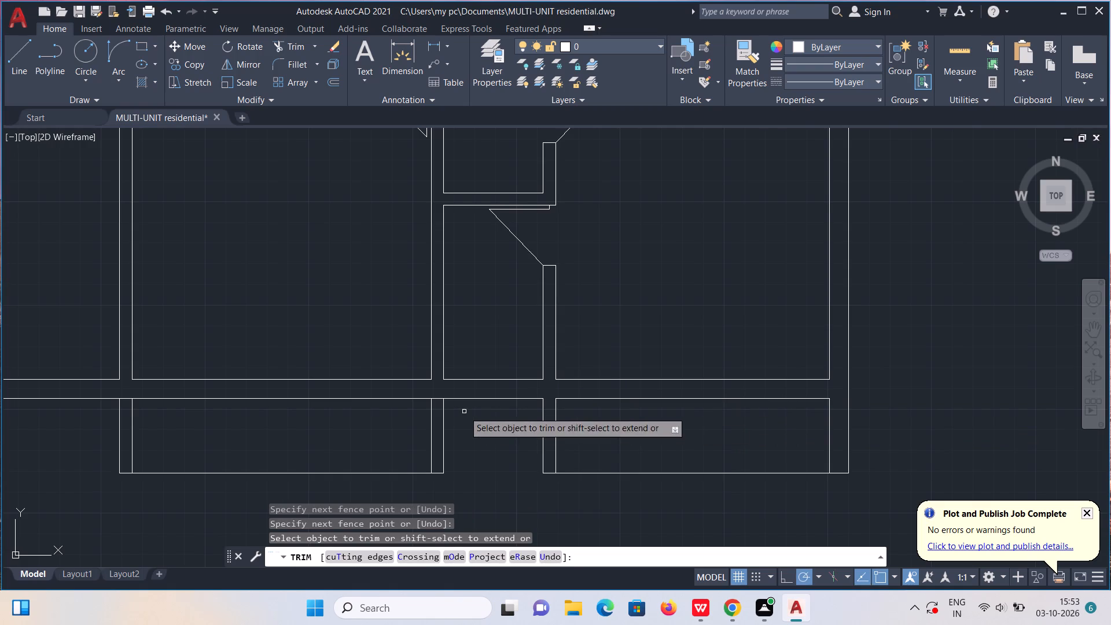
# Trim the bottom wall's outer line where it crosses both side walls of the third bottom projection.
pyautogui.scroll(2, 435, 403)
pyautogui.moveTo(439, 383); pyautogui.dragTo(444, 399)
pyautogui.scroll(-3, 450, 399)
pyautogui.moveTo(496, 431); pyautogui.dragTo(609, 420, button='middle')
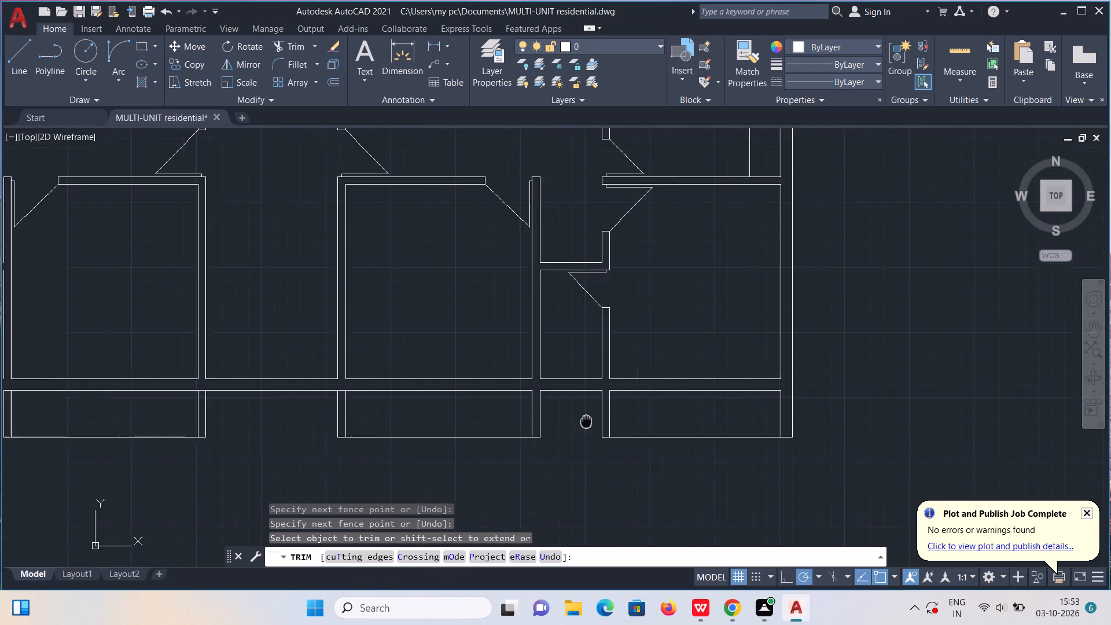
pyautogui.moveTo(609, 420); pyautogui.dragTo(691, 424, button='middle')
pyautogui.scroll(3, 409, 376)
pyautogui.moveTo(575, 437); pyautogui.dragTo(580, 451)
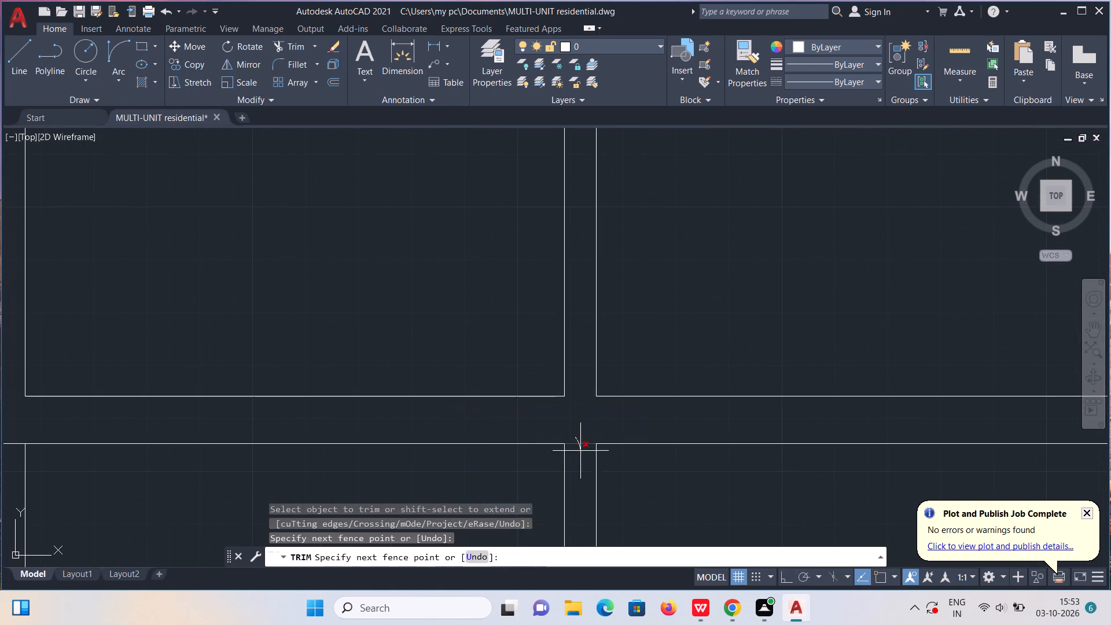
# Trim the bottom wall's outer line where it crosses both side walls of the second bottom projection.
pyautogui.scroll(-3, 582, 450)
pyautogui.scroll(3, 431, 442)
pyautogui.moveTo(481, 475); pyautogui.dragTo(486, 494)
pyautogui.scroll(-4, 488, 492)
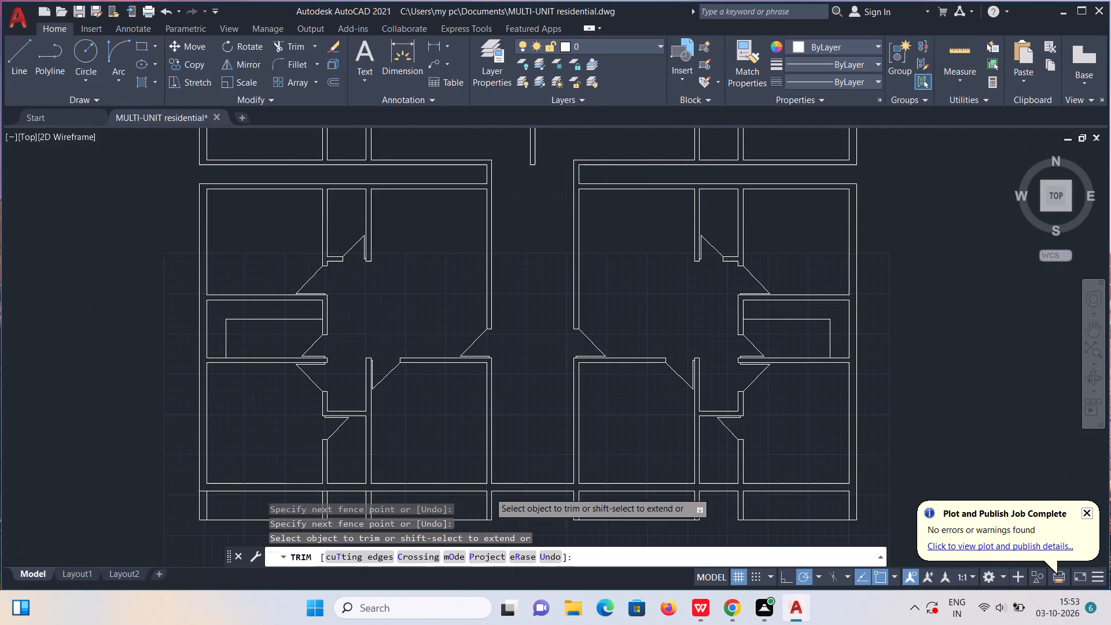
pyautogui.moveTo(406, 499); pyautogui.dragTo(664, 482, button='middle')
pyautogui.scroll(3, 613, 478)
pyautogui.moveTo(670, 461); pyautogui.dragTo(667, 476)
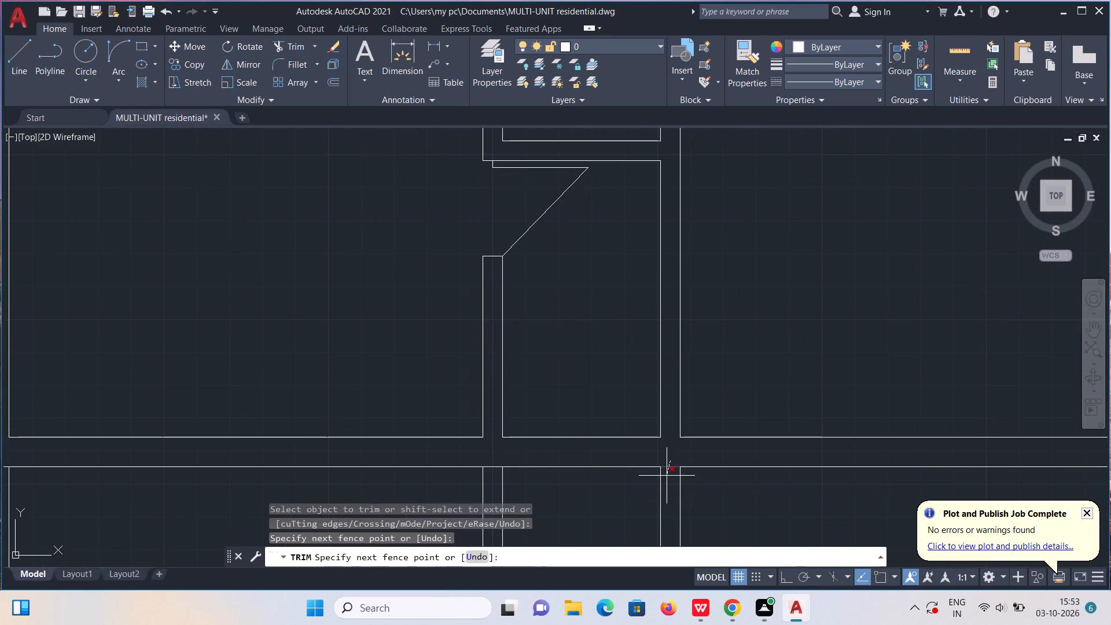
# Trim the bottom wall's outer line where it crosses both side walls of the leftmost bottom projection.
pyautogui.moveTo(498, 459); pyautogui.dragTo(499, 473)
pyautogui.scroll(-4, 502, 473)
pyautogui.moveTo(450, 492); pyautogui.dragTo(680, 502, button='middle')
pyautogui.scroll(4, 646, 478)
pyautogui.moveTo(748, 526); pyautogui.dragTo(746, 545)
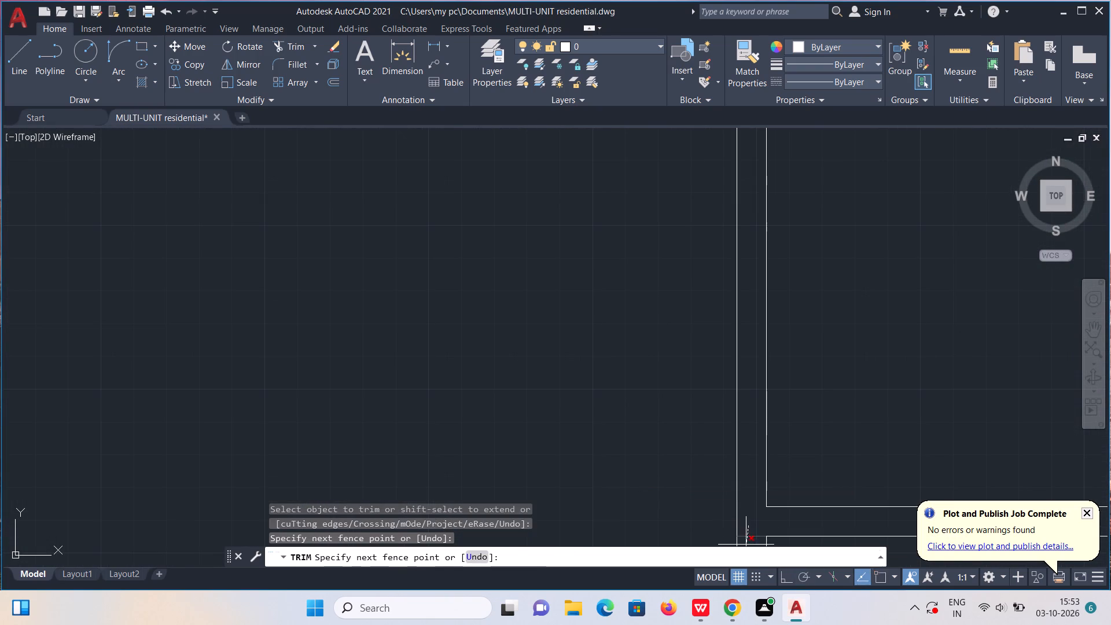
pyautogui.moveTo(746, 545); pyautogui.dragTo(745, 546)
pyautogui.scroll(-1, 735, 533)
pyautogui.press('Escape')
# Draw a jamb line across the bottom wall's thickness at the inner face of the leftmost bottom projection's right side wall.
pyautogui.scroll(-3, 716, 524)
pyautogui.moveTo(695, 514); pyautogui.dragTo(146, 380, button='middle')
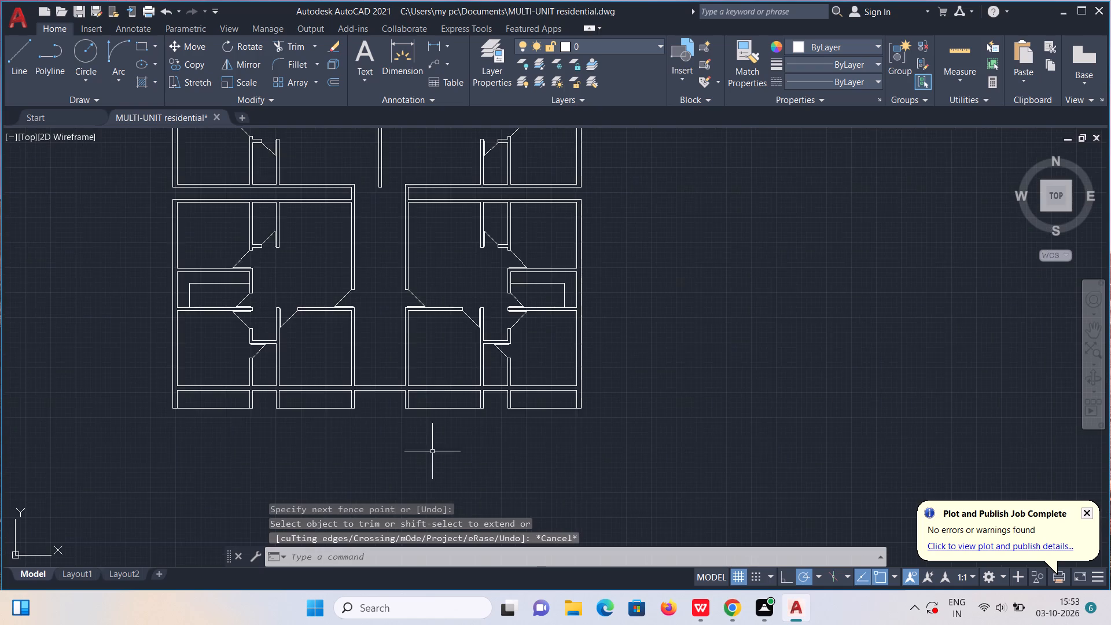
pyautogui.scroll(1, 545, 407)
pyautogui.moveTo(123, 435); pyautogui.dragTo(477, 462, button='middle')
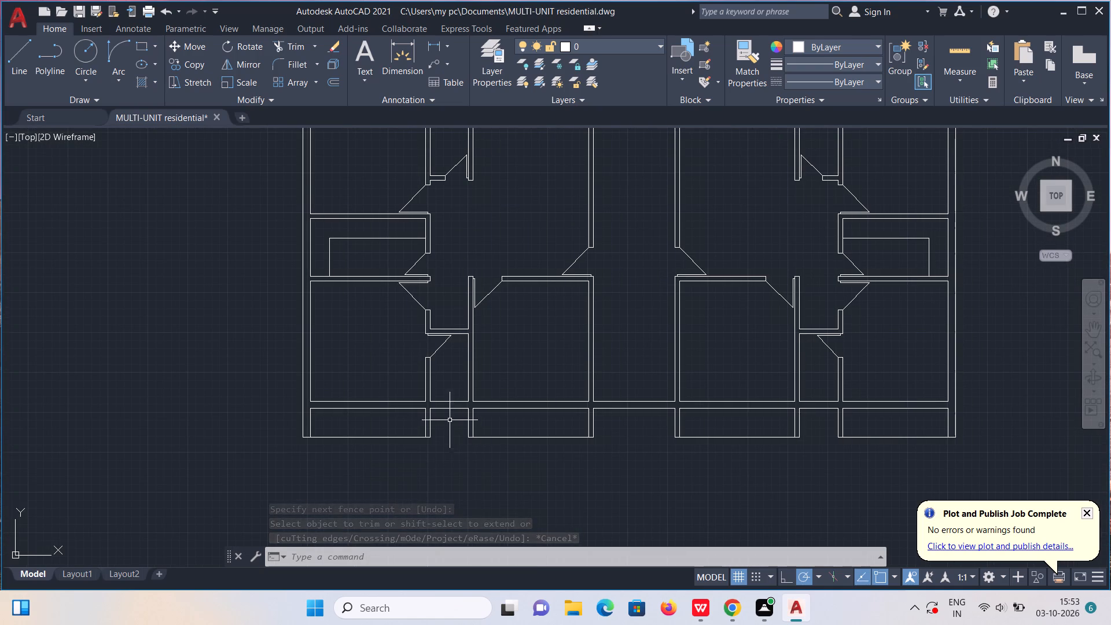
pyautogui.scroll(1, 421, 402)
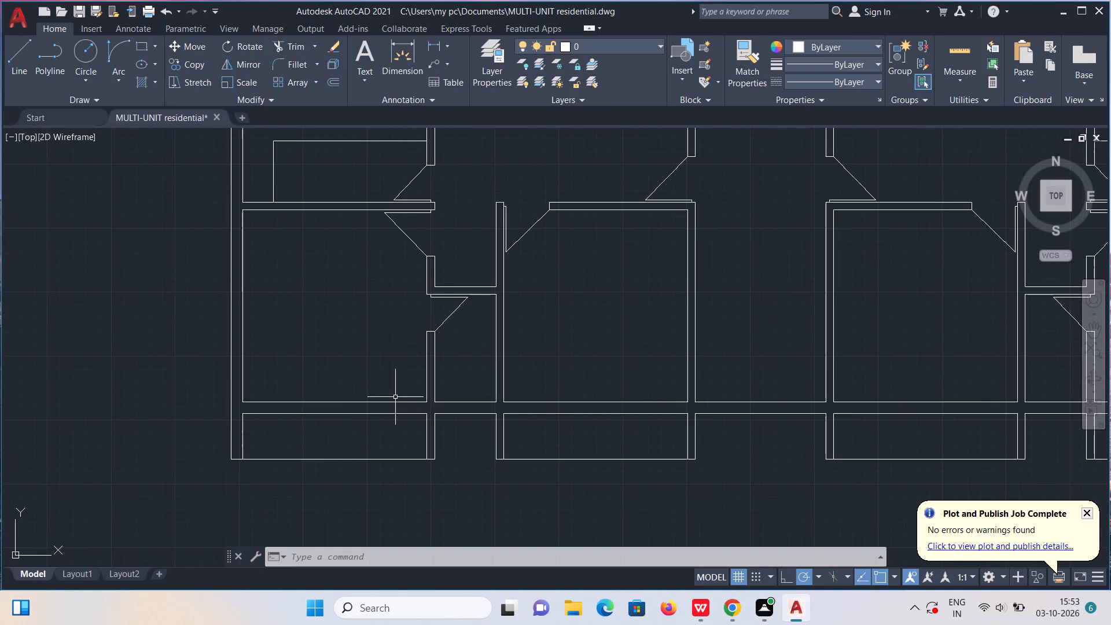
pyautogui.press('l')
pyautogui.press('Return')
pyautogui.scroll(2, 405, 374)
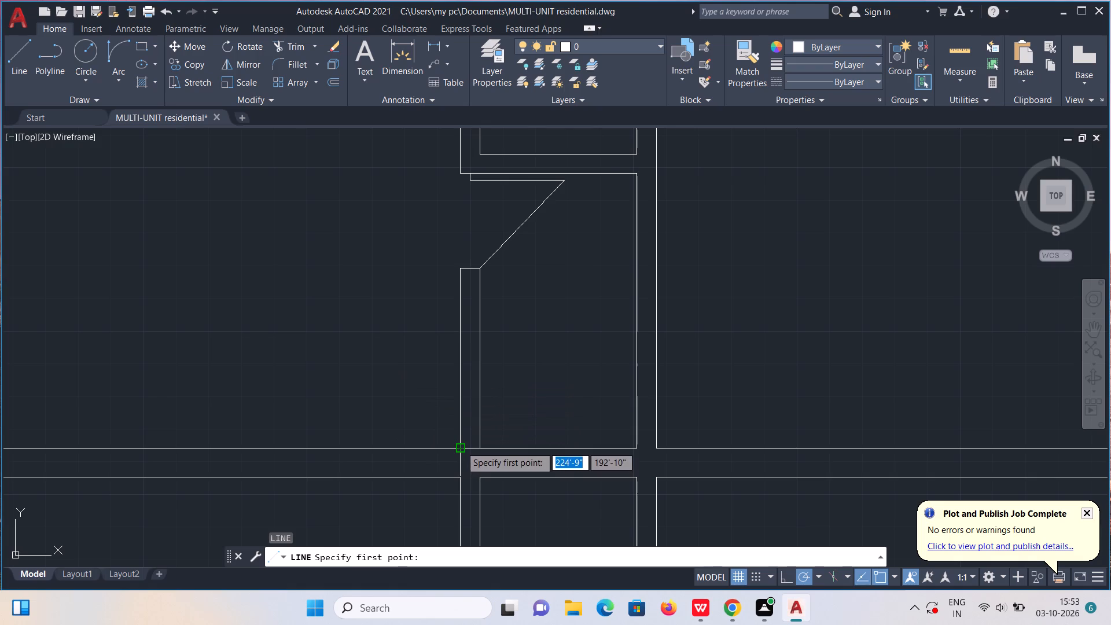
pyautogui.click(461, 445)
pyautogui.click(460, 477)
pyautogui.press('Escape')
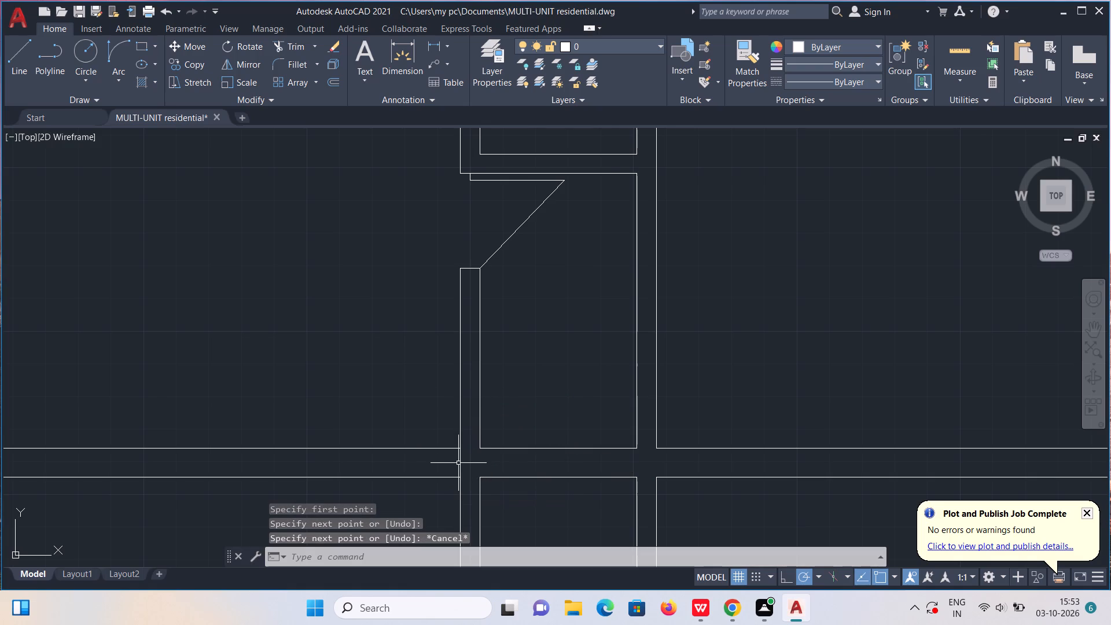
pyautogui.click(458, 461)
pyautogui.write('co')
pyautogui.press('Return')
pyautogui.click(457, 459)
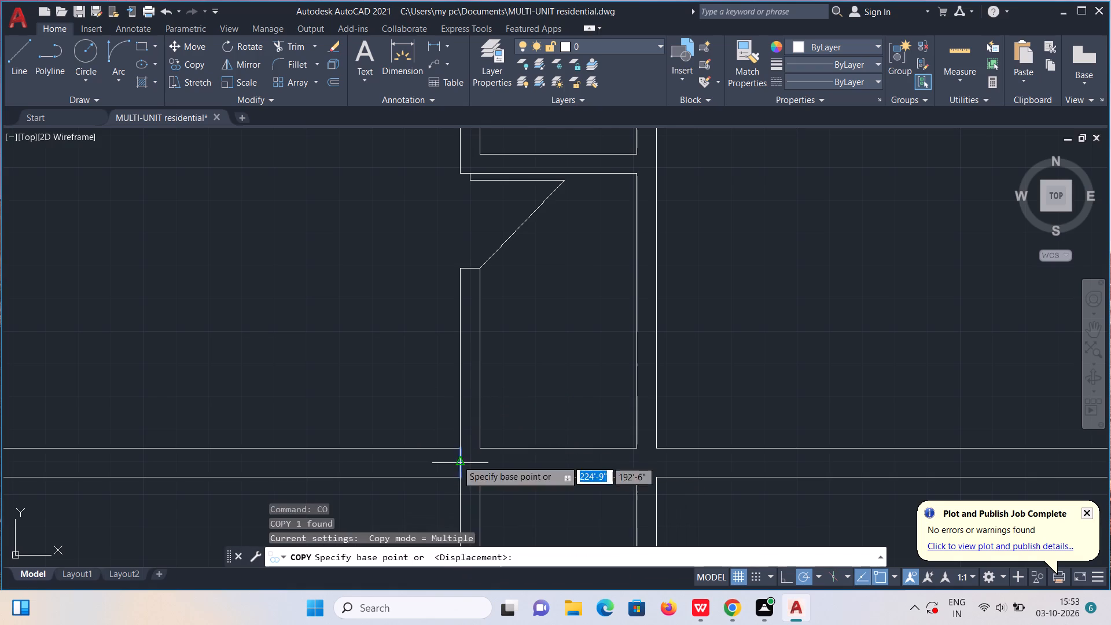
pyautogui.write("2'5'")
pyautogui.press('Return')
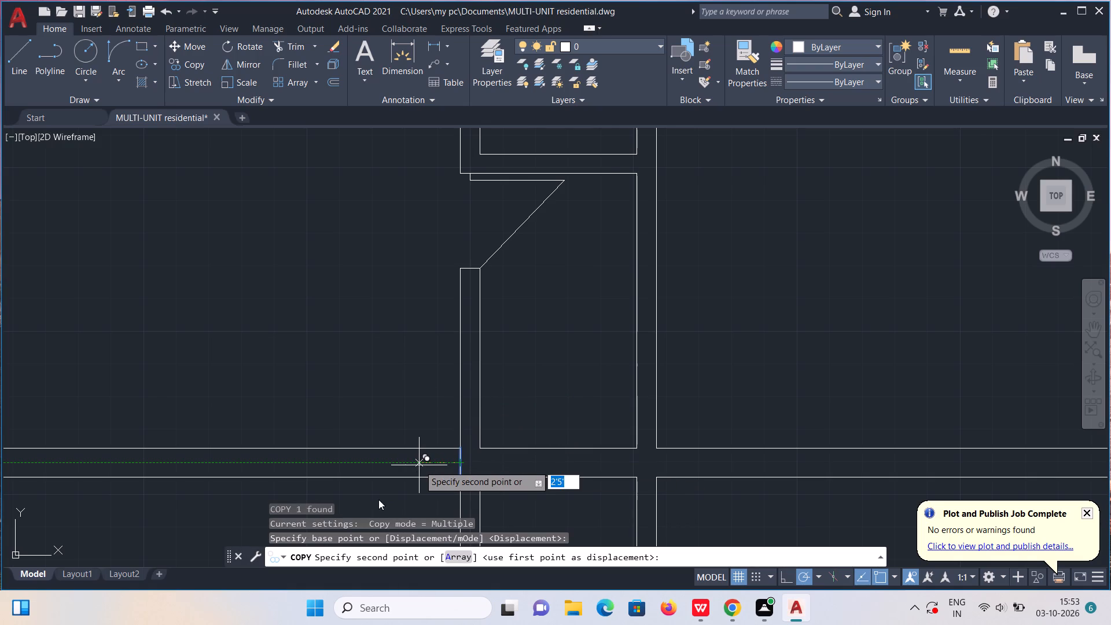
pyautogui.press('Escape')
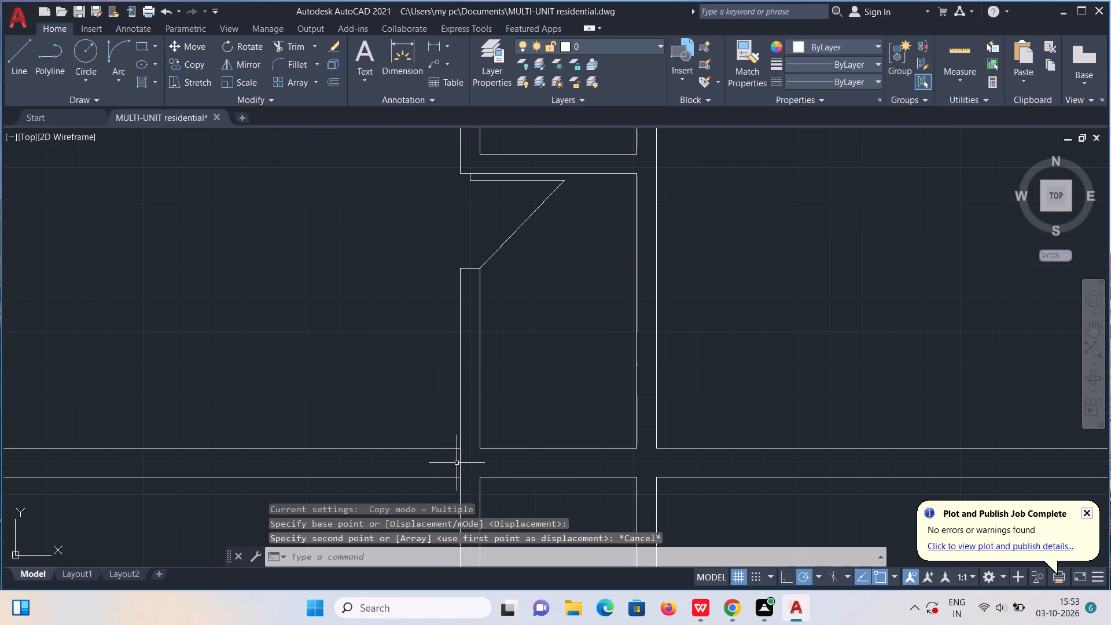
# Open the leftmost bottom projection's doorway by copying the jamb line 2'5" leftward and trimming both wall lines between the jambs.
pyautogui.click(460, 458)
pyautogui.write('co')
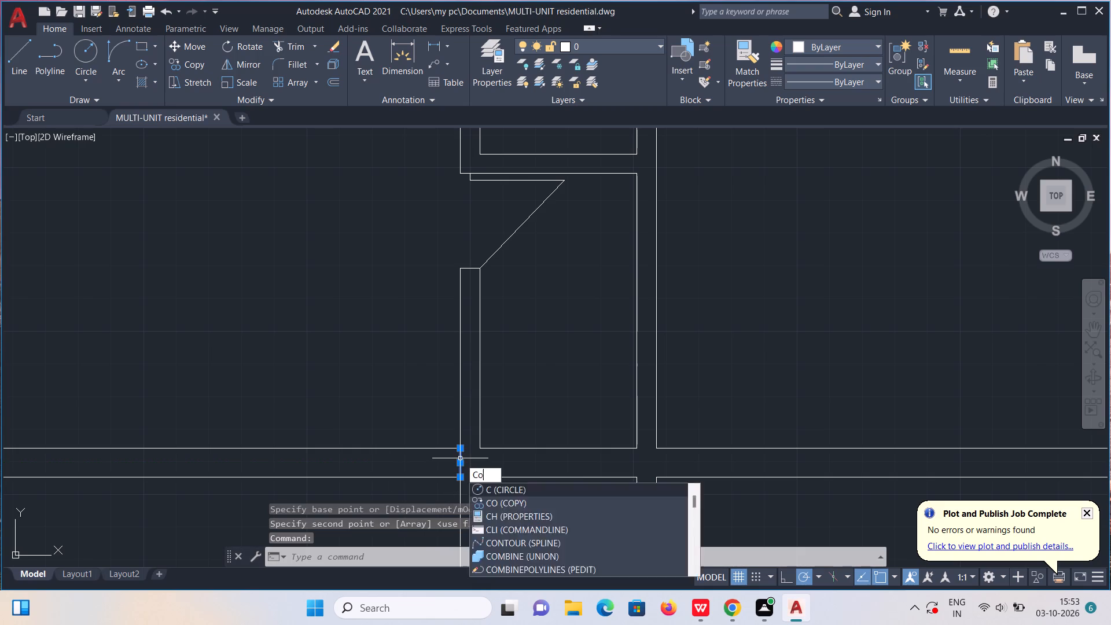
pyautogui.press('Return')
pyautogui.click(460, 458)
pyautogui.write('2\'5"')
pyautogui.press('Return')
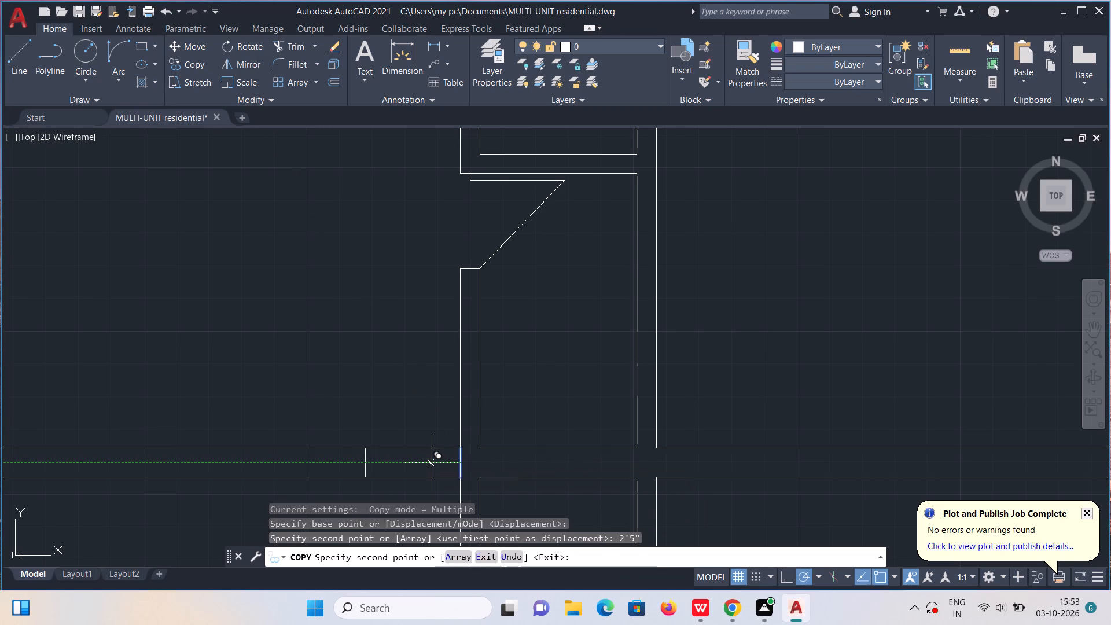
pyautogui.click(300, 46)
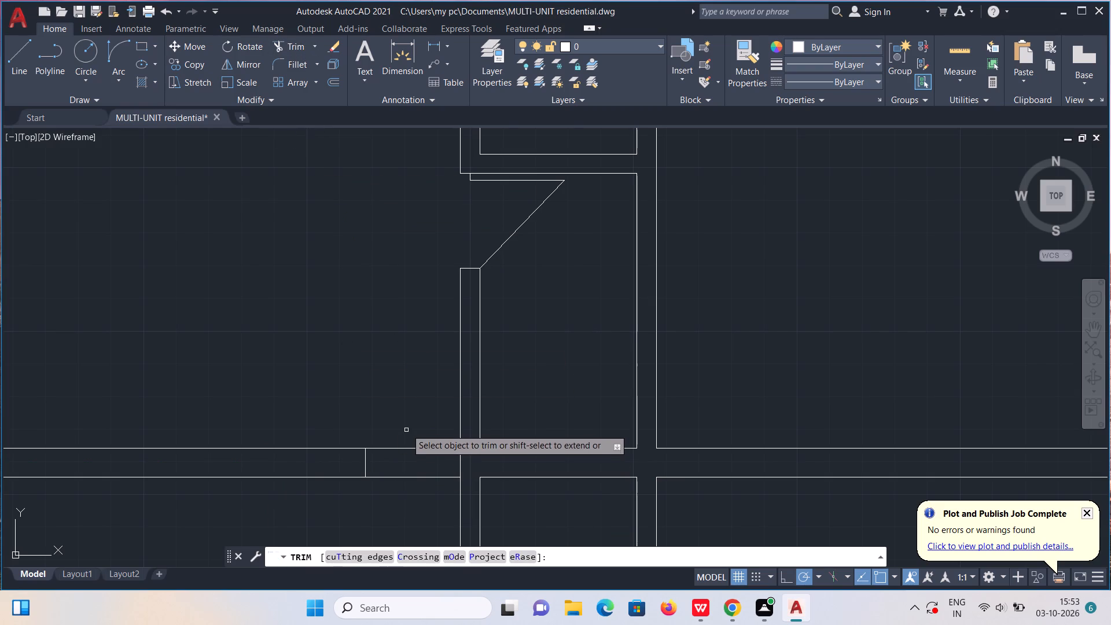
pyautogui.moveTo(406, 429); pyautogui.dragTo(405, 487)
pyautogui.press('Escape')
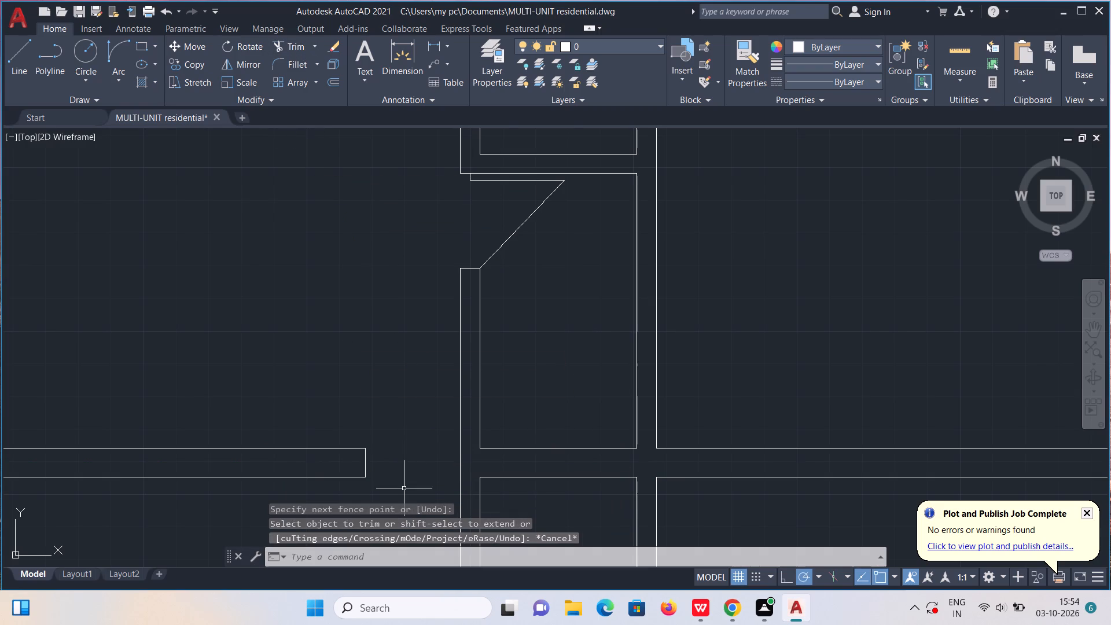
# Draw the leftmost bottom projection's door from the right jamb's midpoint: 2" leftward, 2'5" down, and a diagonal to the opposite jamb's outer corner.
pyautogui.moveTo(417, 479); pyautogui.dragTo(425, 465, button='middle')
pyautogui.moveTo(425, 465); pyautogui.dragTo(415, 369, button='middle')
pyautogui.press('l')
pyautogui.press('Return')
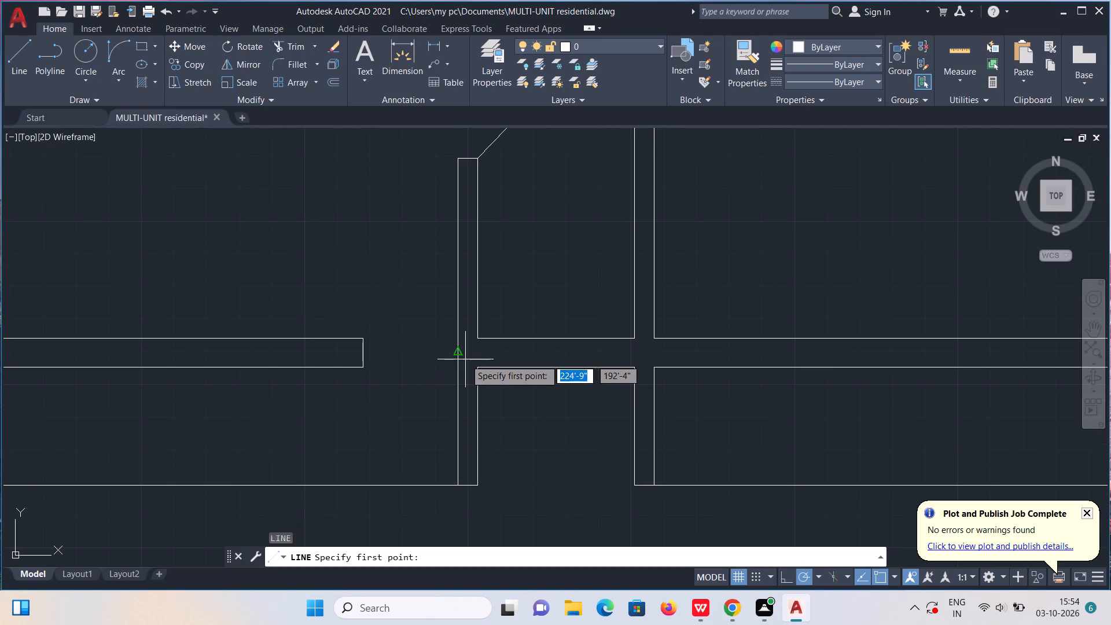
pyautogui.click(457, 350)
pyautogui.write('2"')
pyautogui.press('Return')
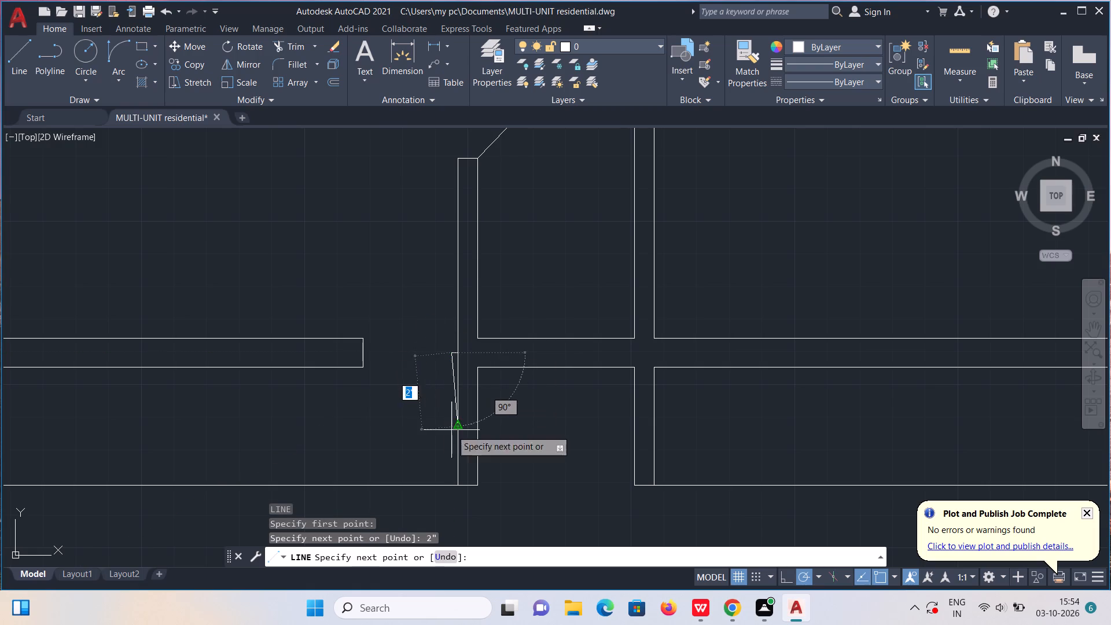
pyautogui.press('2')
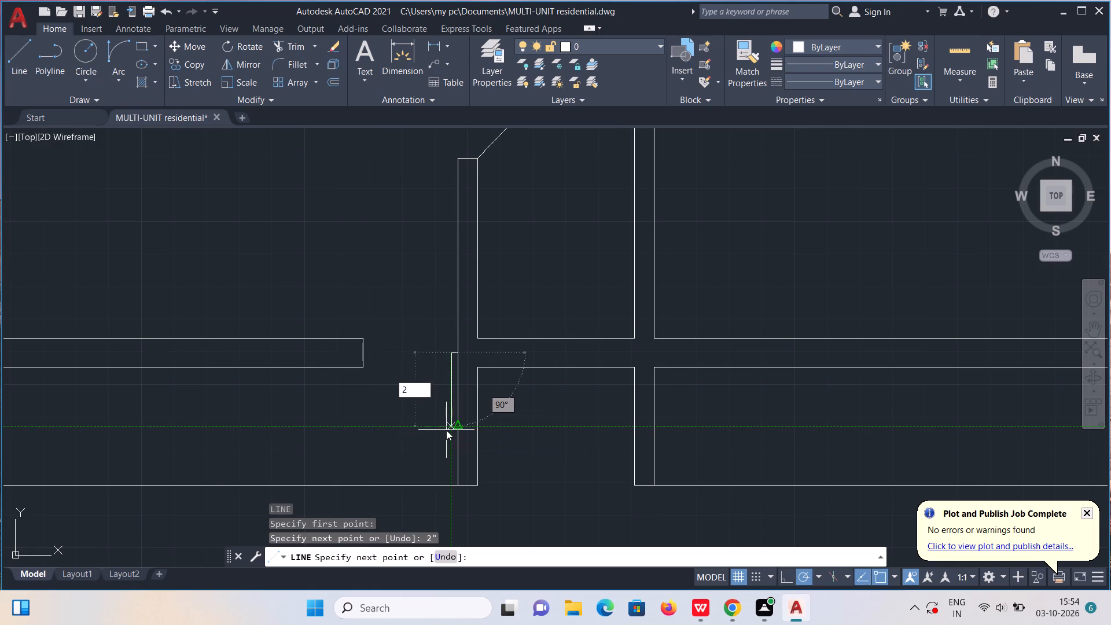
pyautogui.press("'")
pyautogui.write('5"')
pyautogui.press('Return')
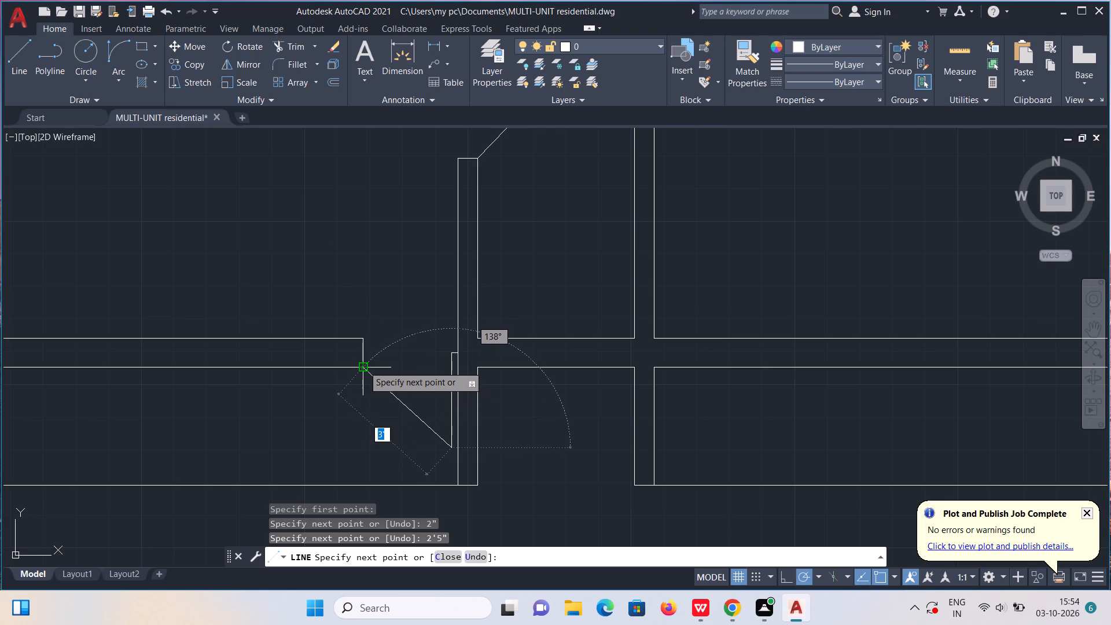
pyautogui.click(363, 366)
pyautogui.press('Escape')
# Draw a jamb line across the bottom wall's thickness at the inner face of the second bottom projection's left side wall.
pyautogui.scroll(-2, 411, 379)
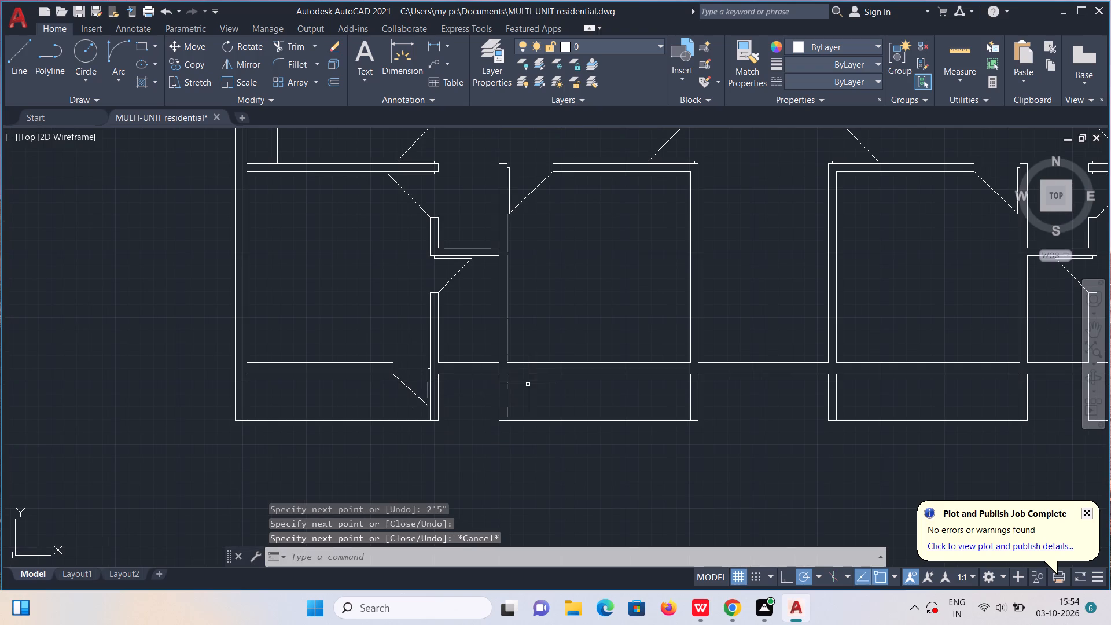
pyautogui.scroll(2, 524, 378)
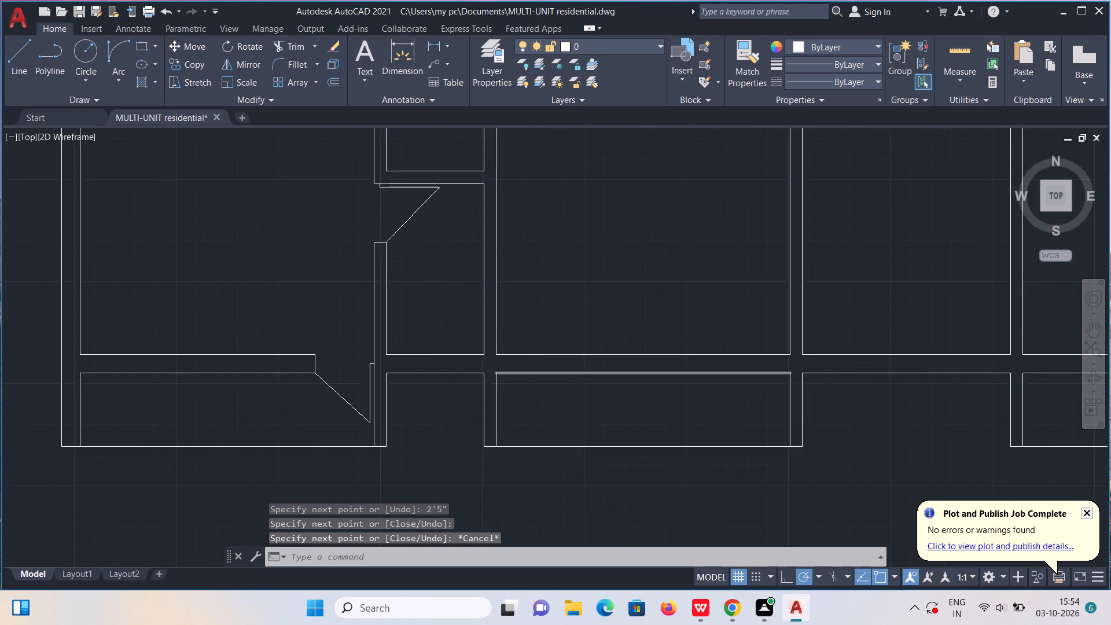
pyautogui.press('l')
pyautogui.press('Return')
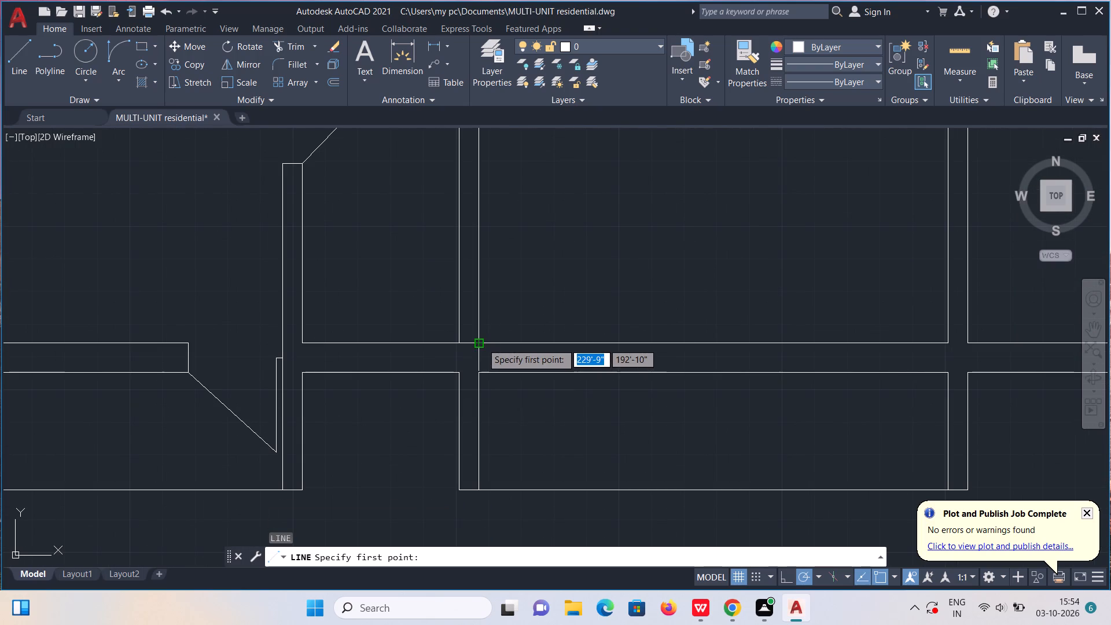
pyautogui.moveTo(481, 341); pyautogui.dragTo(474, 348)
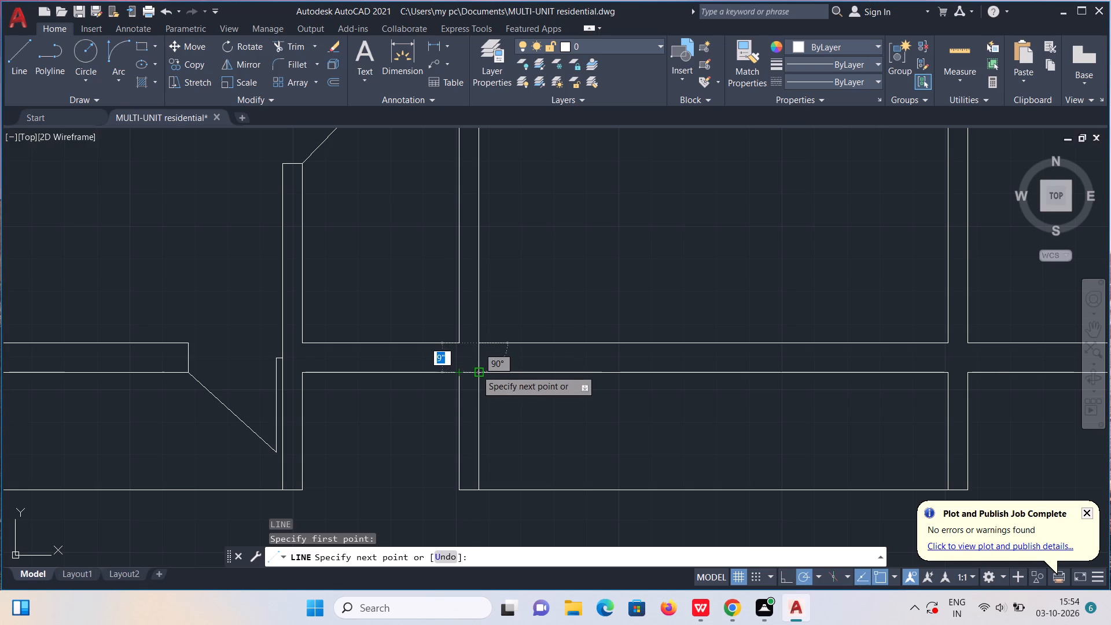
pyautogui.scroll(2, 482, 358)
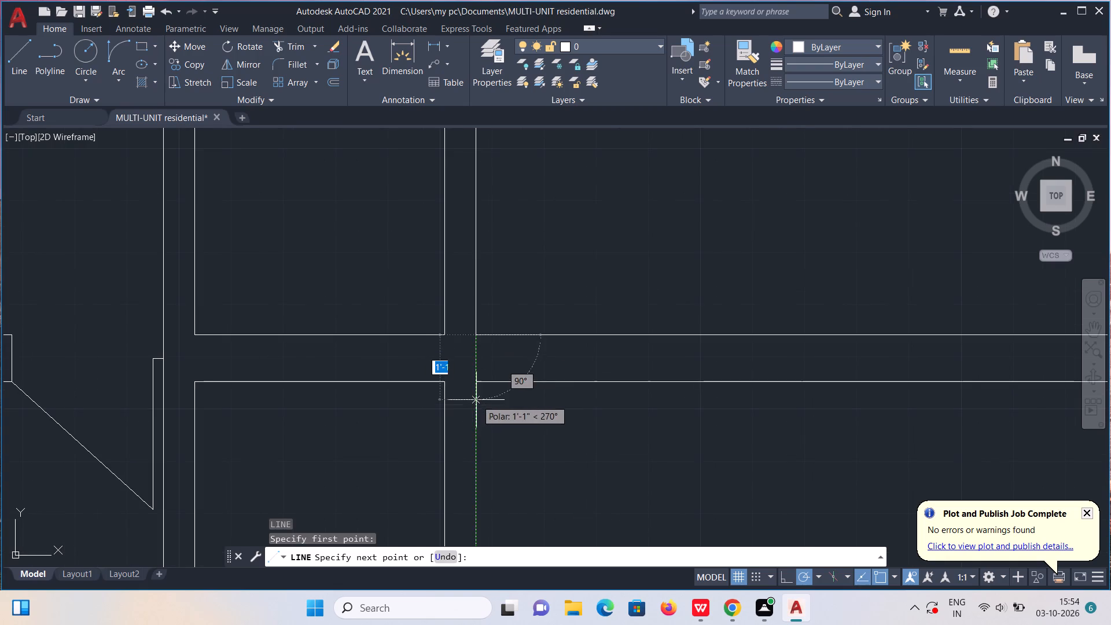
pyautogui.moveTo(480, 360); pyautogui.dragTo(483, 354)
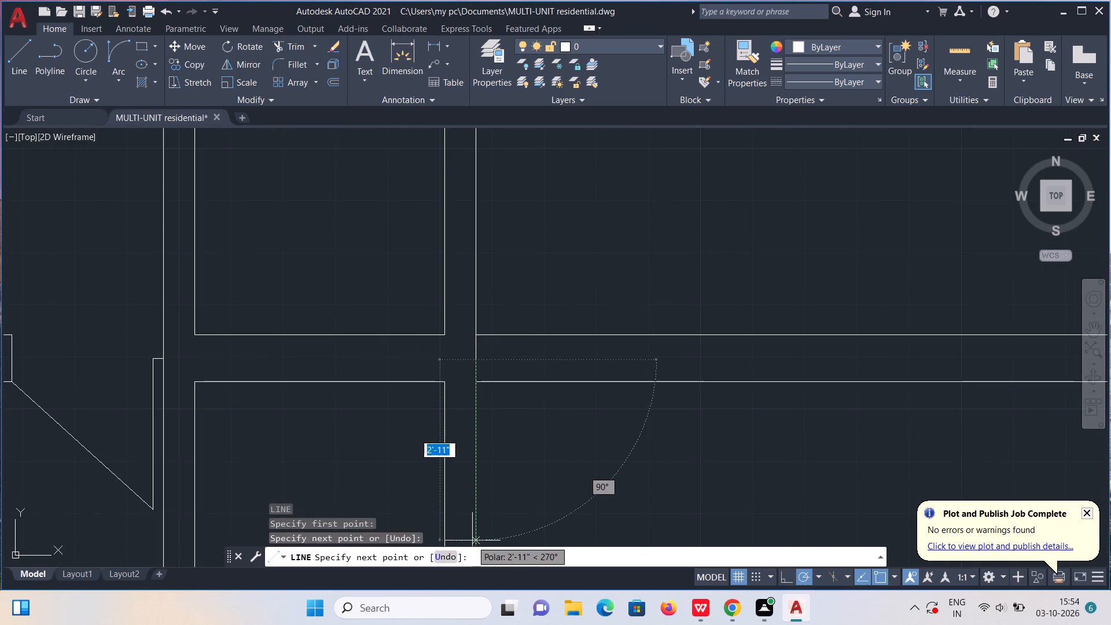
pyautogui.hotkey('ctrl', 'z')
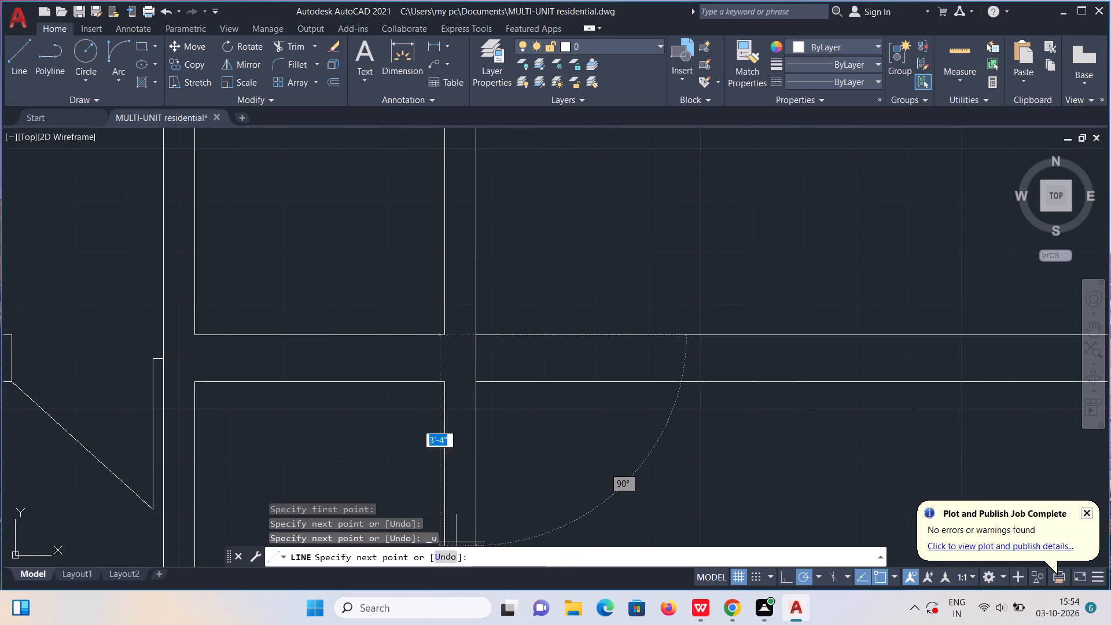
pyautogui.click(480, 382)
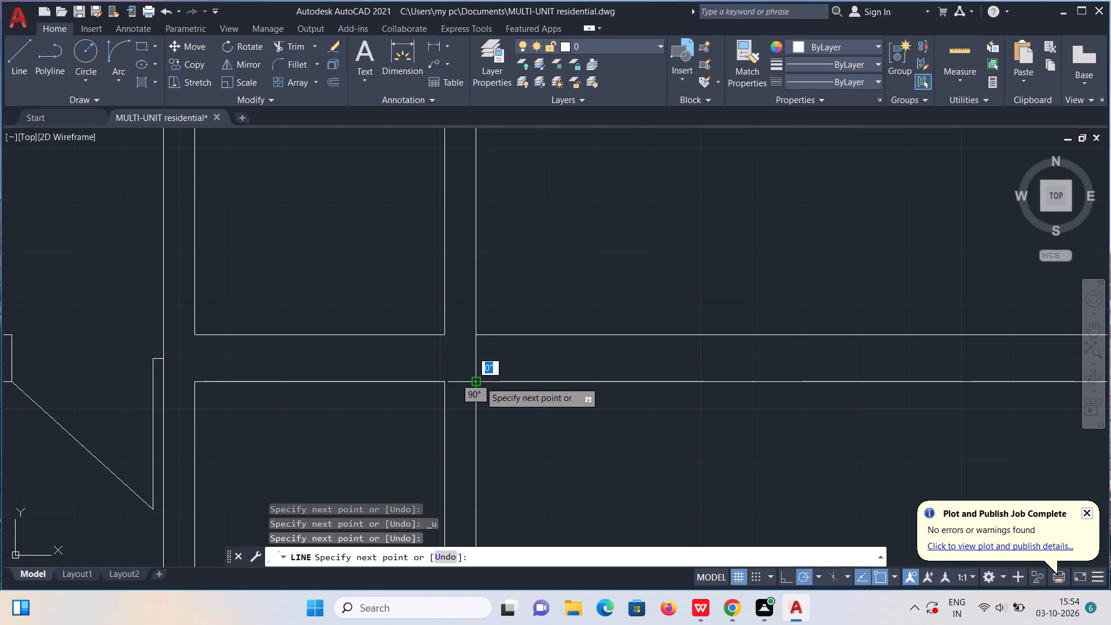
pyautogui.press('Escape')
# Open the second bottom projection's doorway by copying the jamb line 2'5" rightward and trimming both wall lines between the jambs.
pyautogui.click(475, 358)
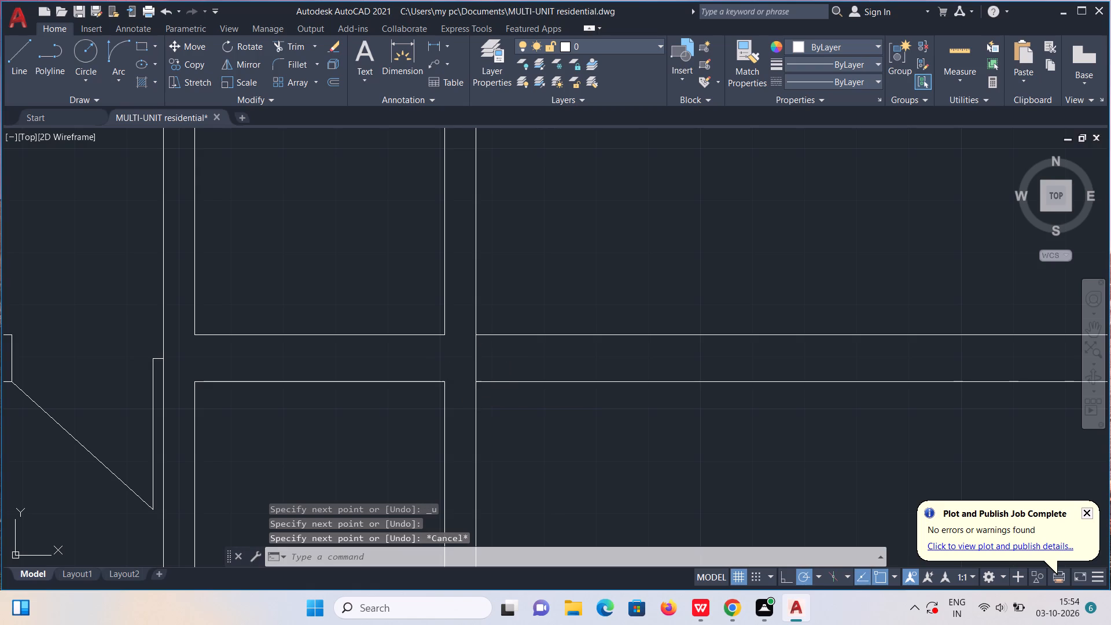
pyautogui.write('co')
pyautogui.press('Return')
pyautogui.click(467, 362)
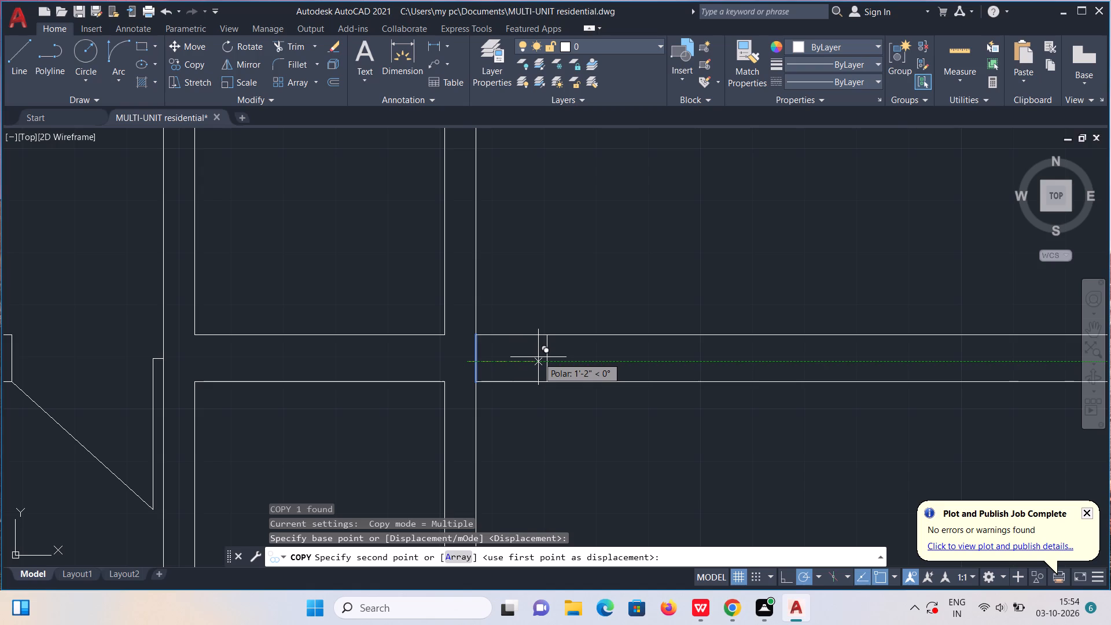
pyautogui.write('2\'5"')
pyautogui.press('Return')
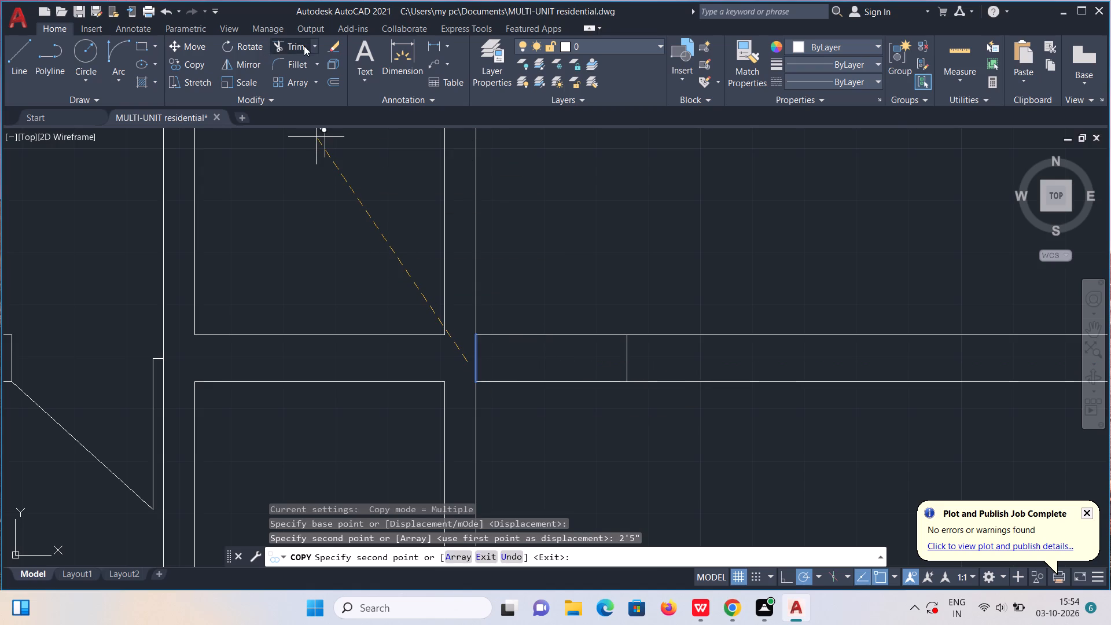
pyautogui.click(304, 43)
pyautogui.moveTo(571, 304); pyautogui.dragTo(557, 415)
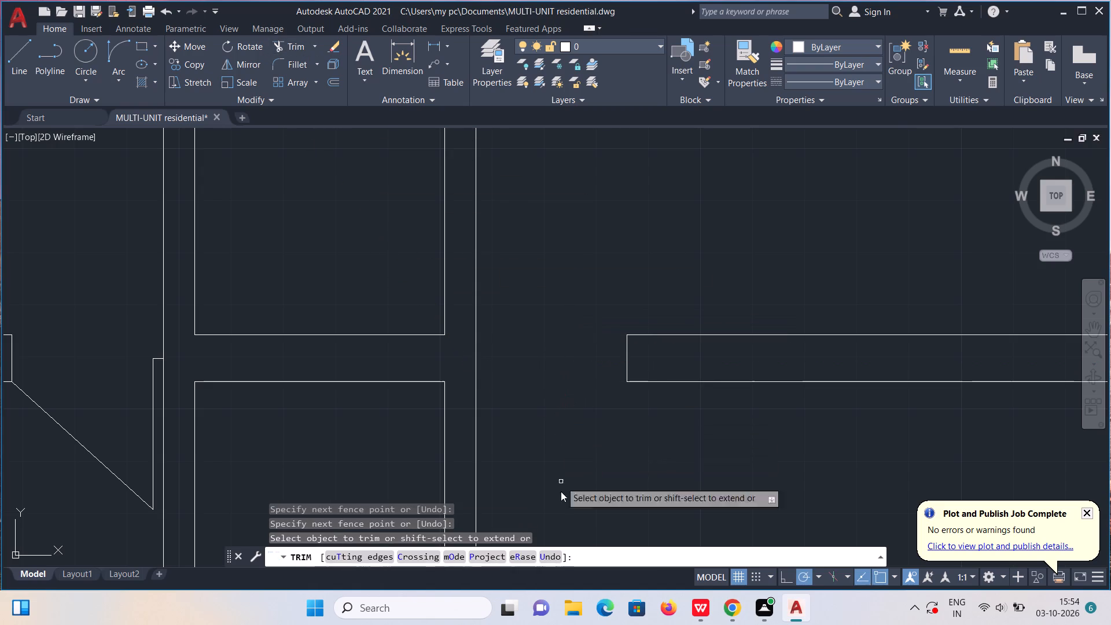
pyautogui.press('Escape')
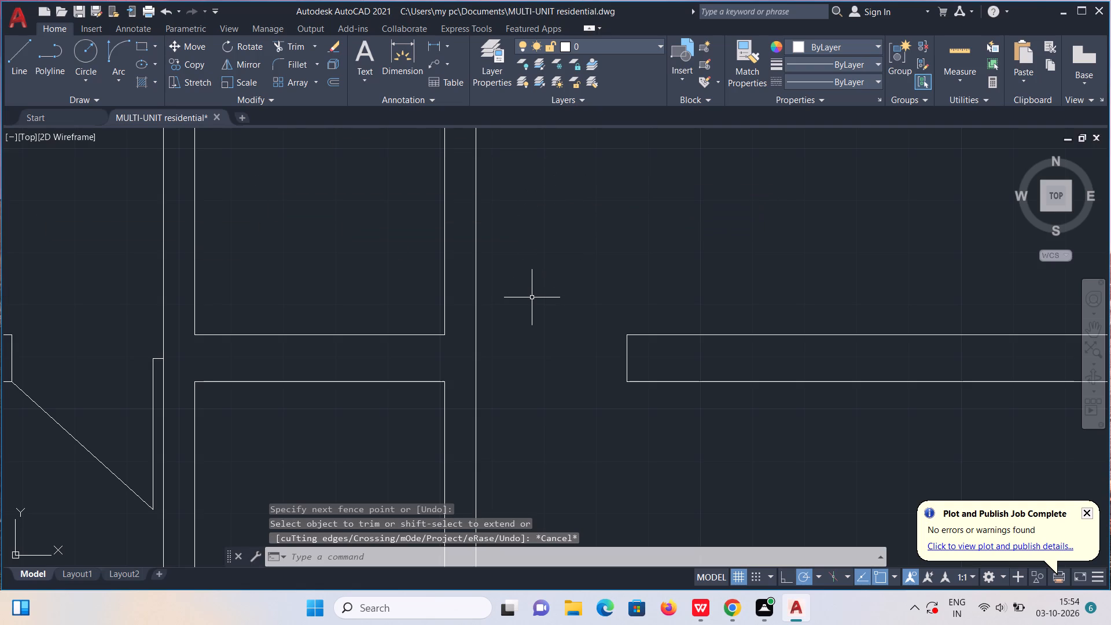
# Draw the second bottom projection's door from the left jamb's midpoint: 2" rightward, 2'5" down, and a diagonal to the opposite jamb's outer corner.
pyautogui.press('l')
pyautogui.press('Return')
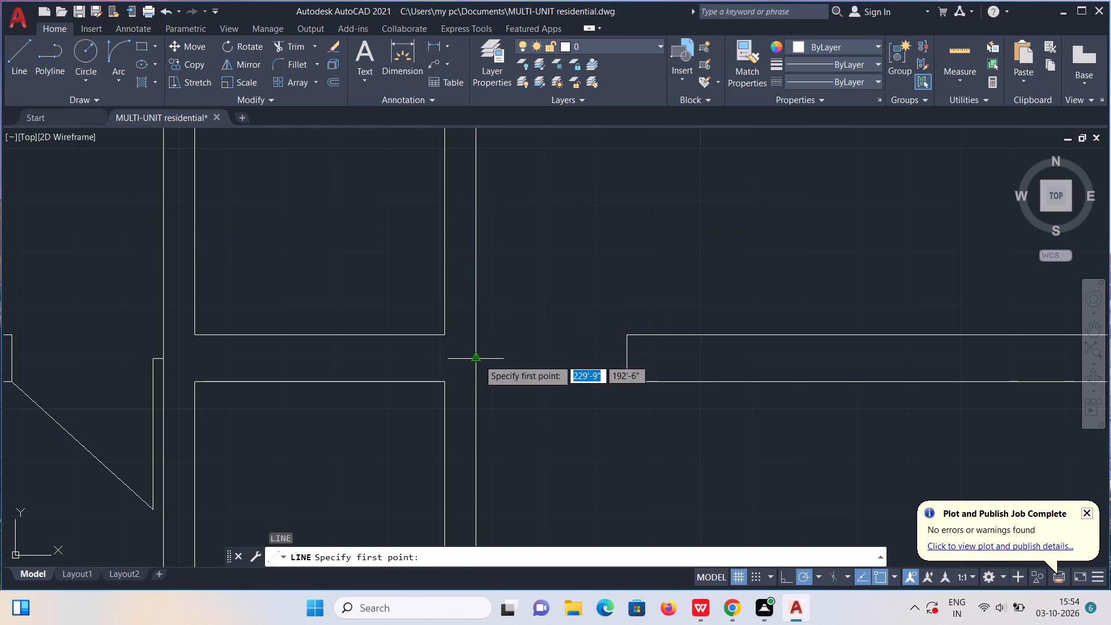
pyautogui.click(479, 359)
pyautogui.press('2')
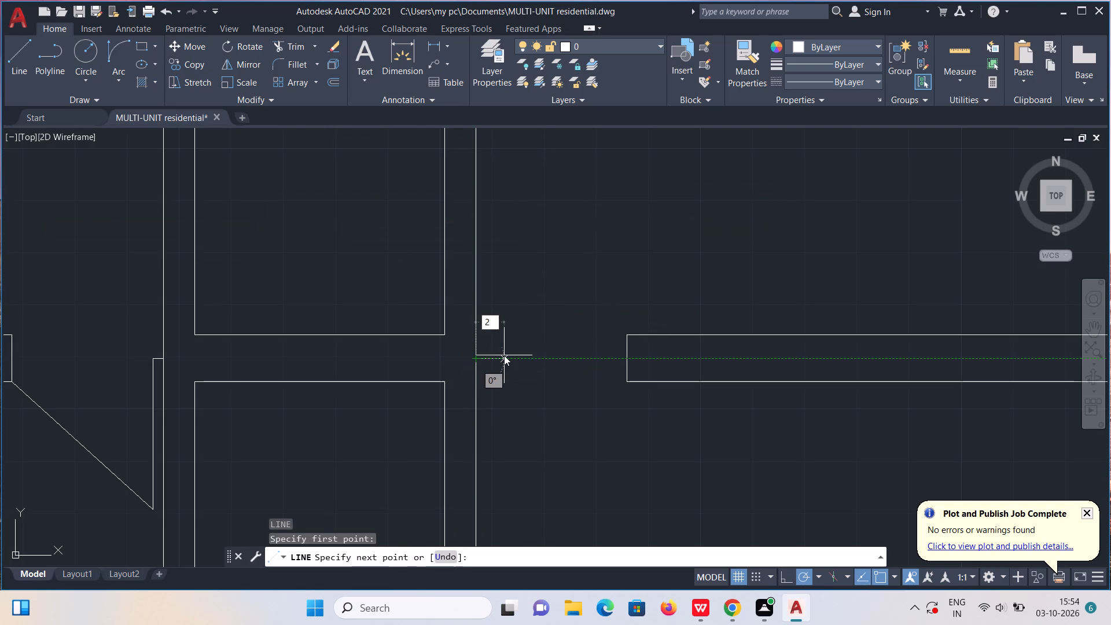
pyautogui.hotkey('shift', '"')
pyautogui.press('Return')
pyautogui.write('2\'5"')
pyautogui.press('Return')
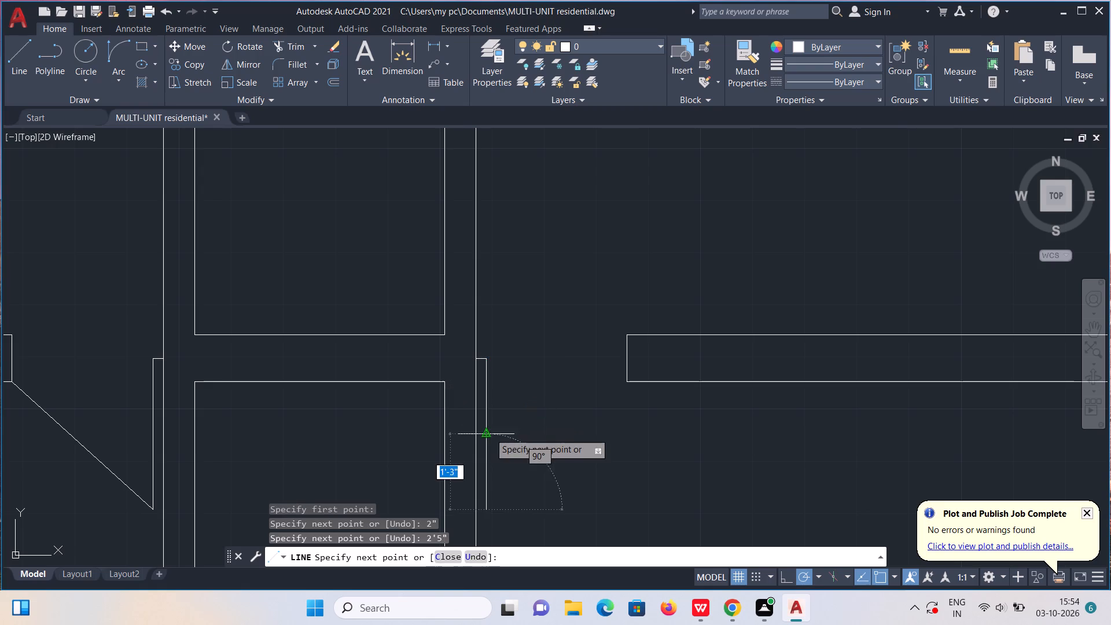
pyautogui.click(628, 385)
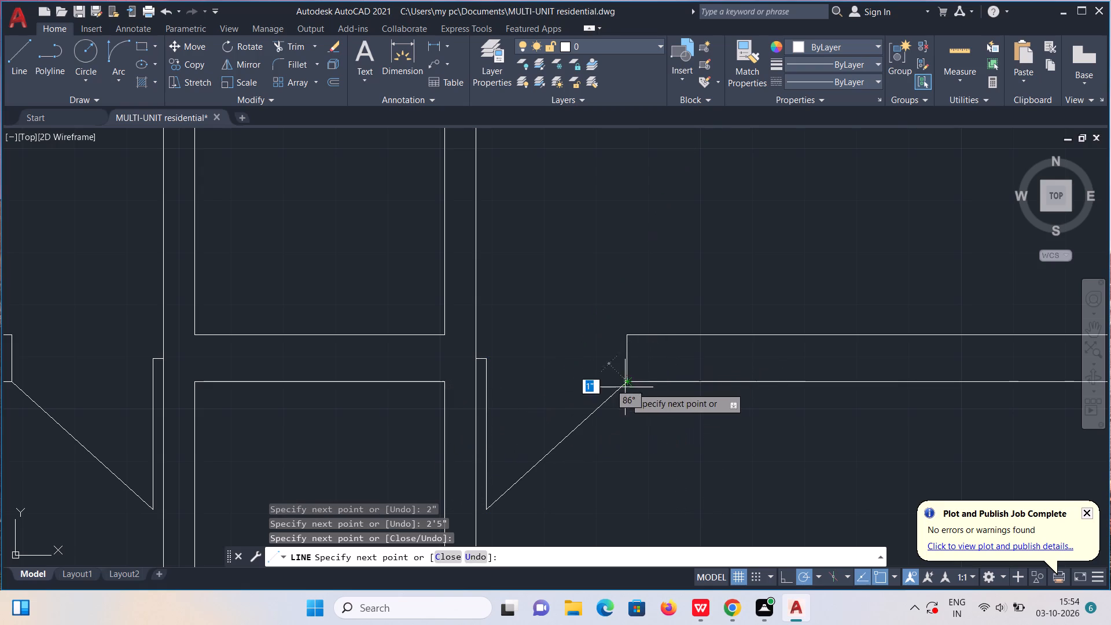
# Draw a jamb line across the bottom wall's thickness at the inner face of the third bottom projection's right side wall.
pyautogui.press('Escape')
pyautogui.scroll(-2, 622, 394)
pyautogui.moveTo(807, 413); pyautogui.dragTo(269, 430, button='middle')
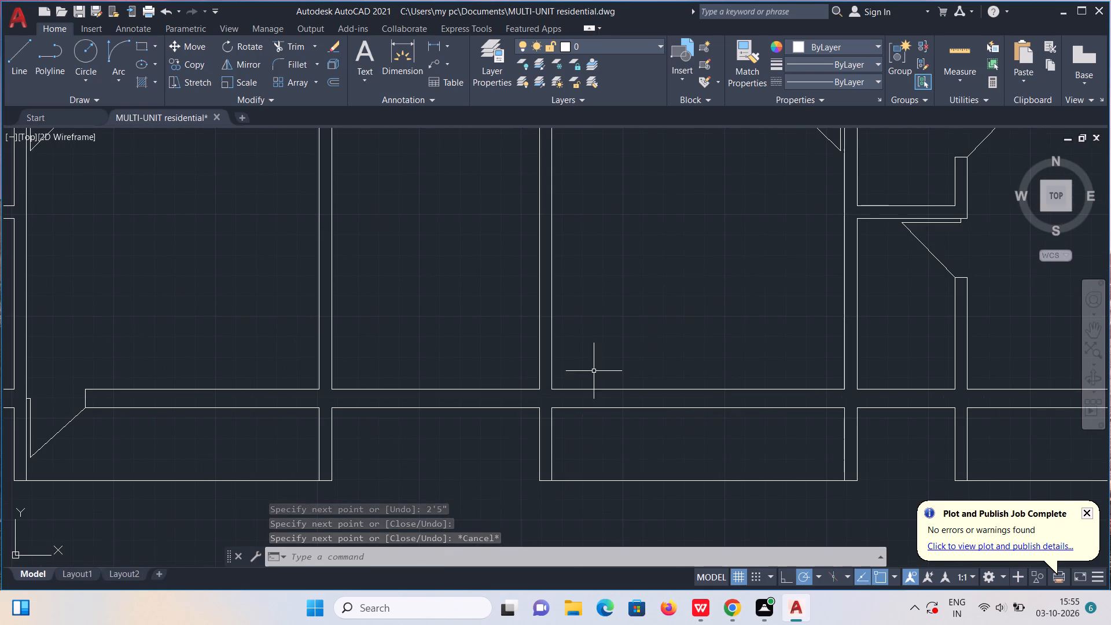
pyautogui.moveTo(741, 406); pyautogui.dragTo(532, 447, button='middle')
pyautogui.press('l')
pyautogui.press('Return')
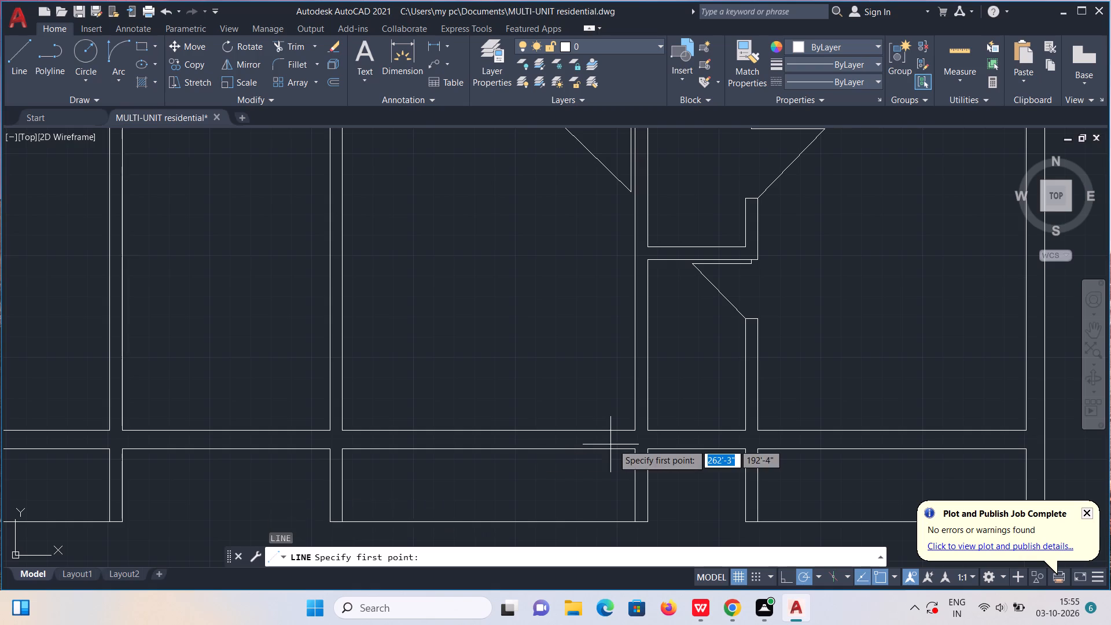
pyautogui.scroll(2, 613, 443)
pyautogui.click(671, 413)
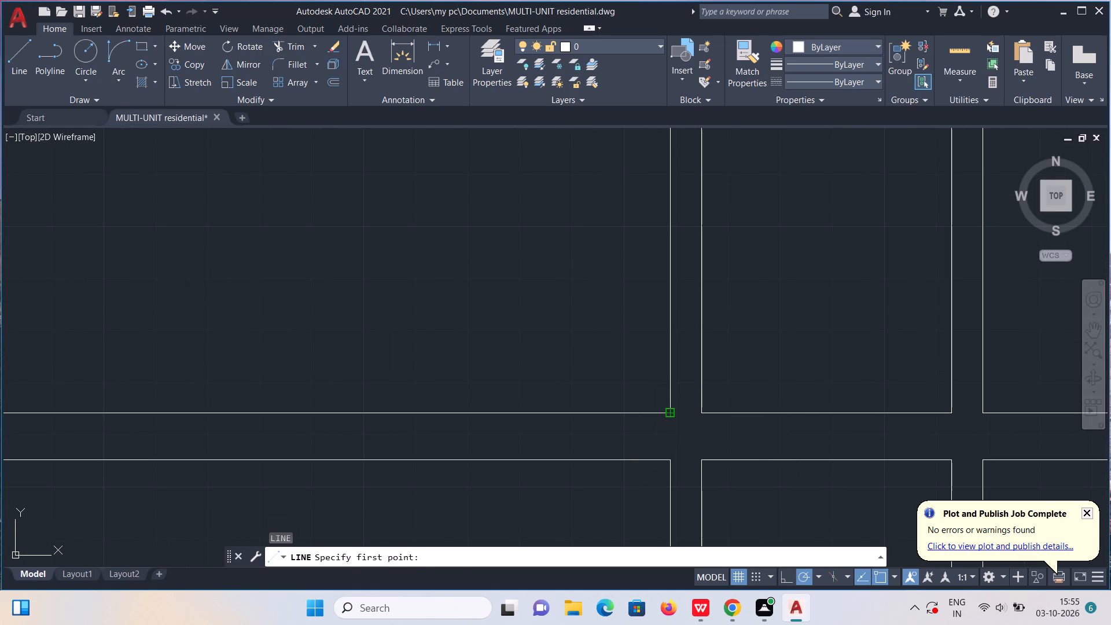
pyautogui.click(672, 465)
pyautogui.press('Escape')
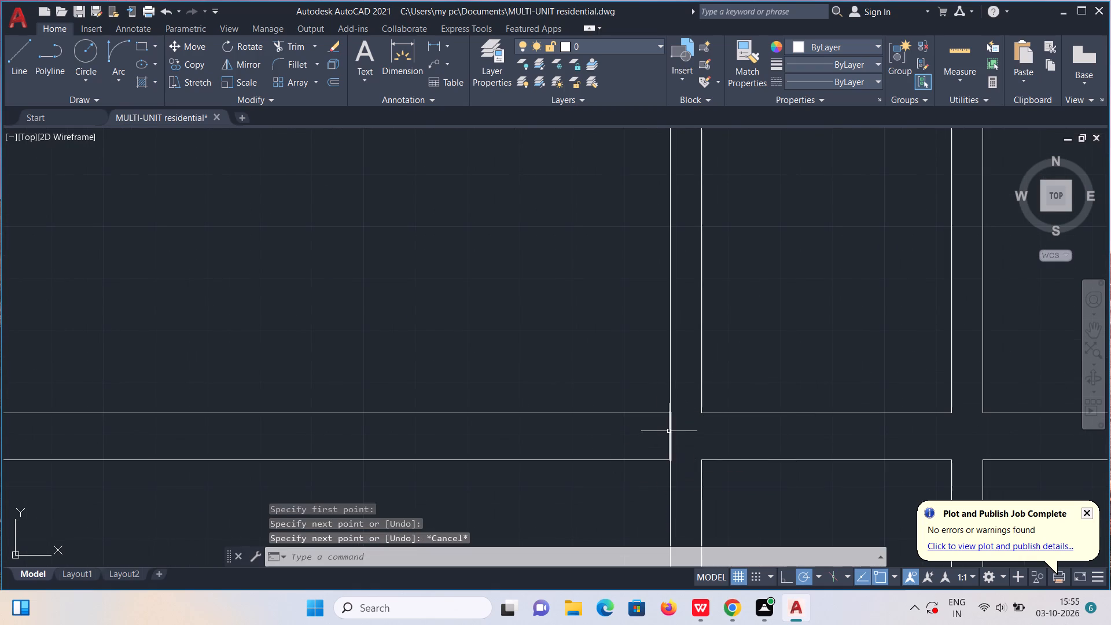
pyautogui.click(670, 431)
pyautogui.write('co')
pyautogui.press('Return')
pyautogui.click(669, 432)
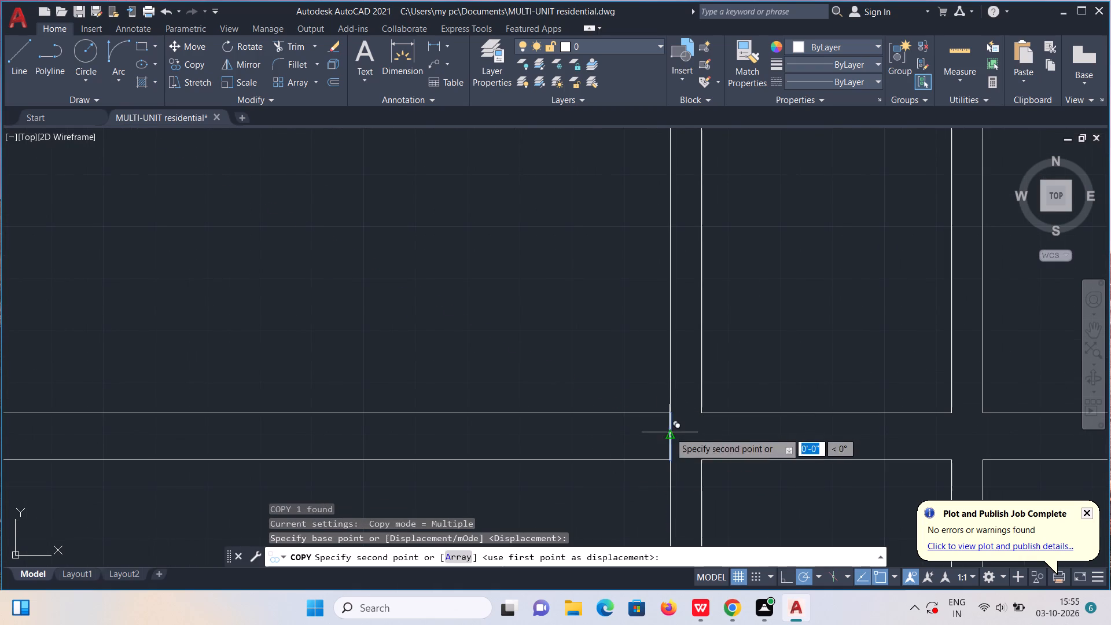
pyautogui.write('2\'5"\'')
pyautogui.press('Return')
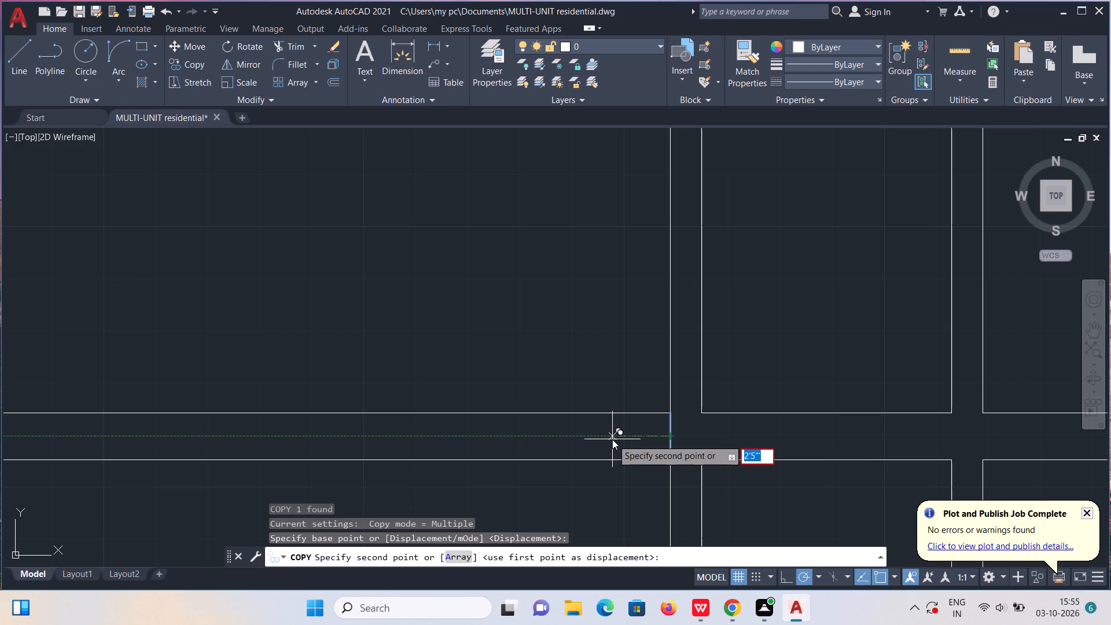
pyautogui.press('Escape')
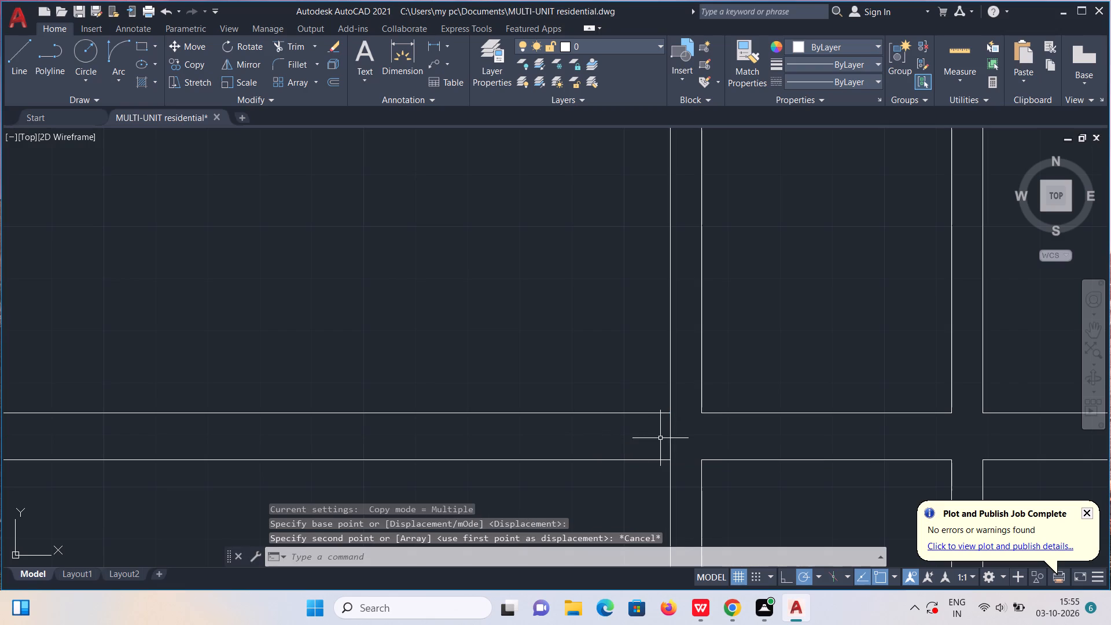
# Open the third bottom projection's doorway by copying the jamb line 2'5" leftward and trimming both wall lines between the jambs.
pyautogui.click(670, 436)
pyautogui.write('co')
pyautogui.press('Return')
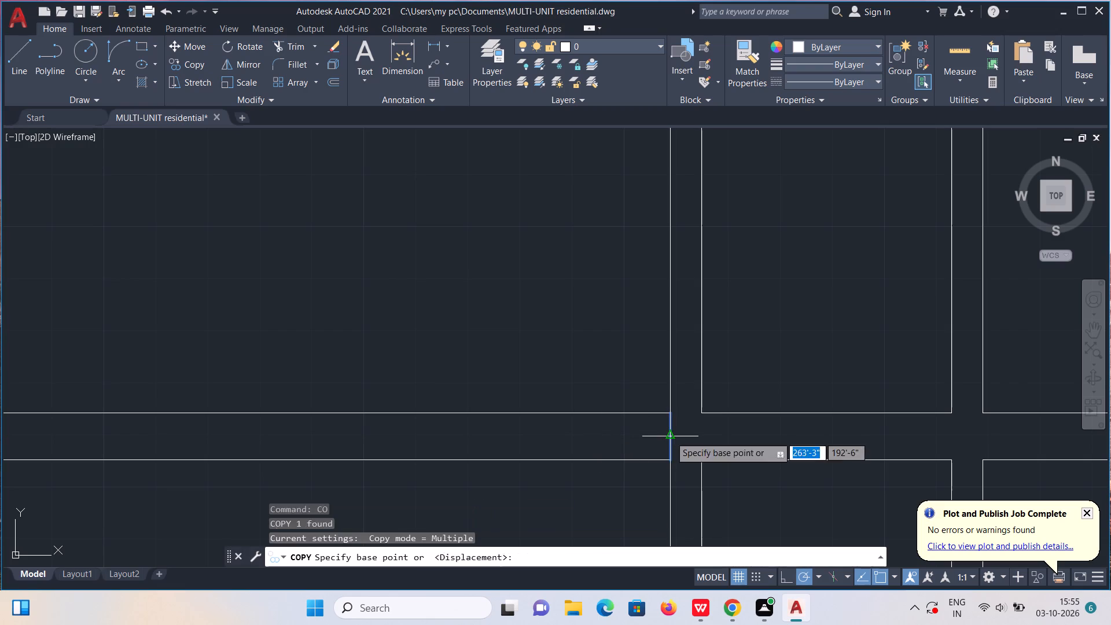
pyautogui.click(670, 436)
pyautogui.write("2'")
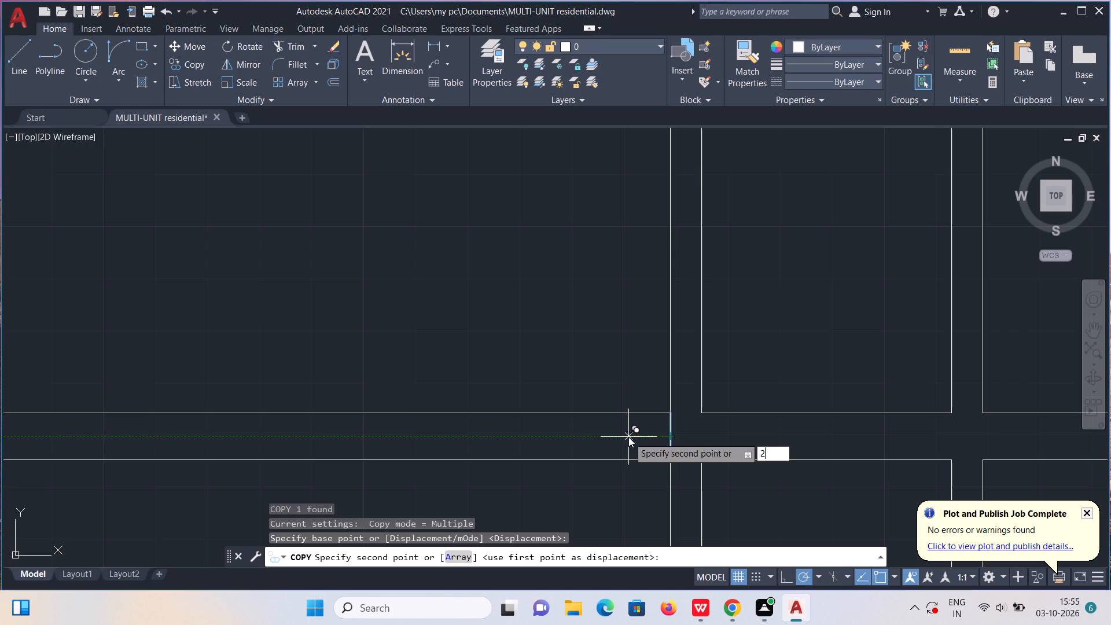
pyautogui.write('5"')
pyautogui.press('Return')
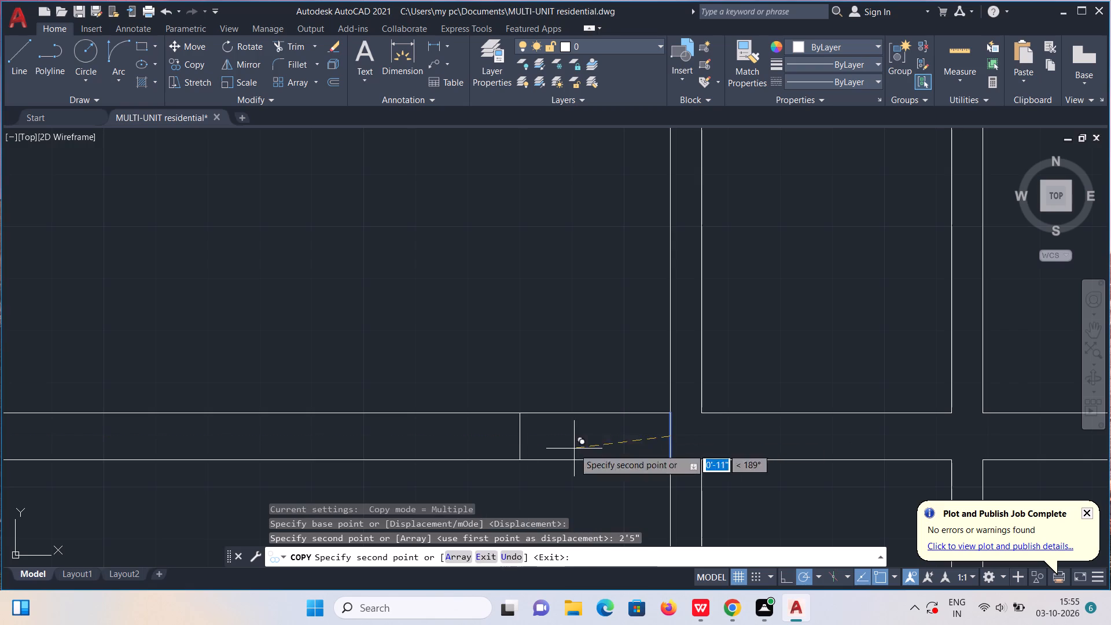
pyautogui.click(292, 45)
pyautogui.moveTo(548, 363); pyautogui.dragTo(571, 435)
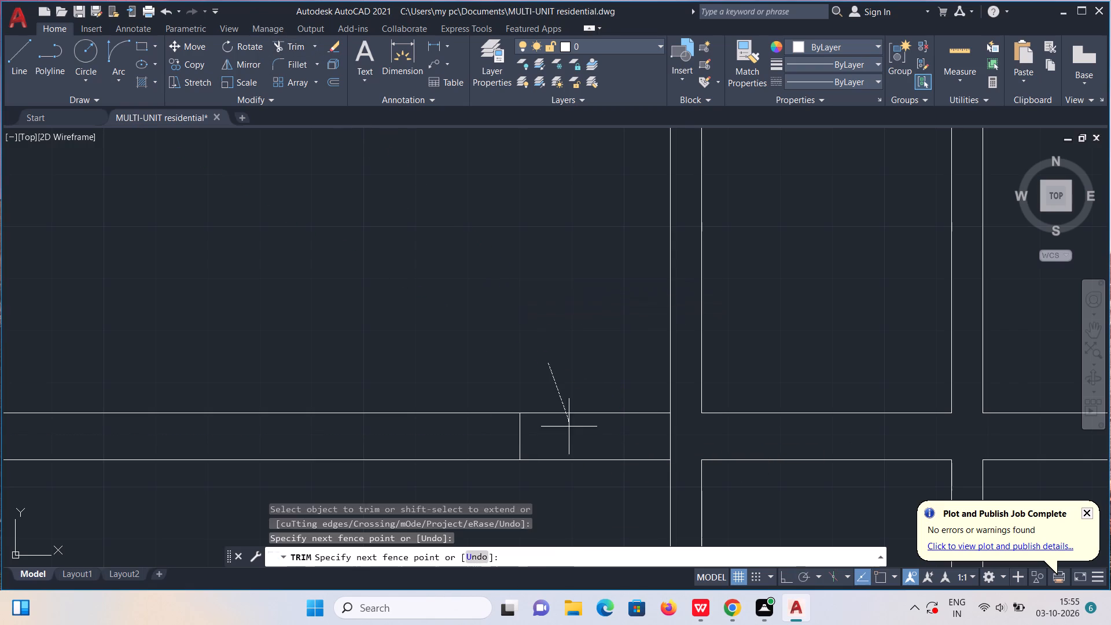
pyautogui.moveTo(571, 435); pyautogui.dragTo(577, 488)
pyautogui.press('Escape')
# Draw the third bottom projection's door from the right jamb's midpoint: 2" leftward, 2'5" down, and a diagonal to the opposite jamb's outer corner.
pyautogui.press('l')
pyautogui.press('Return')
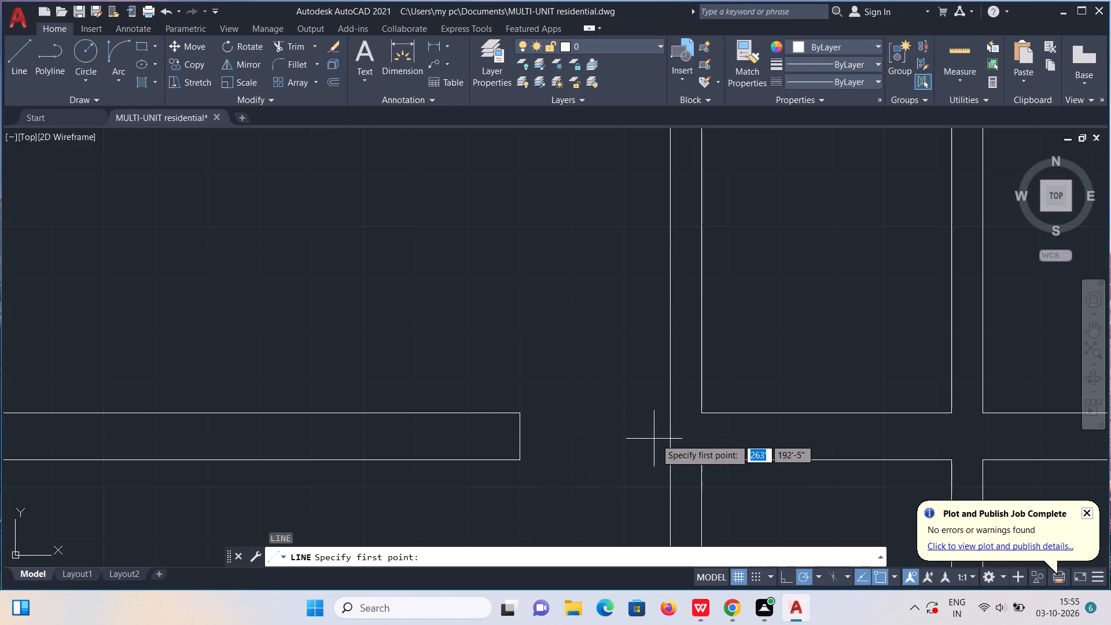
pyautogui.click(668, 436)
pyautogui.write('2"')
pyautogui.press('Return')
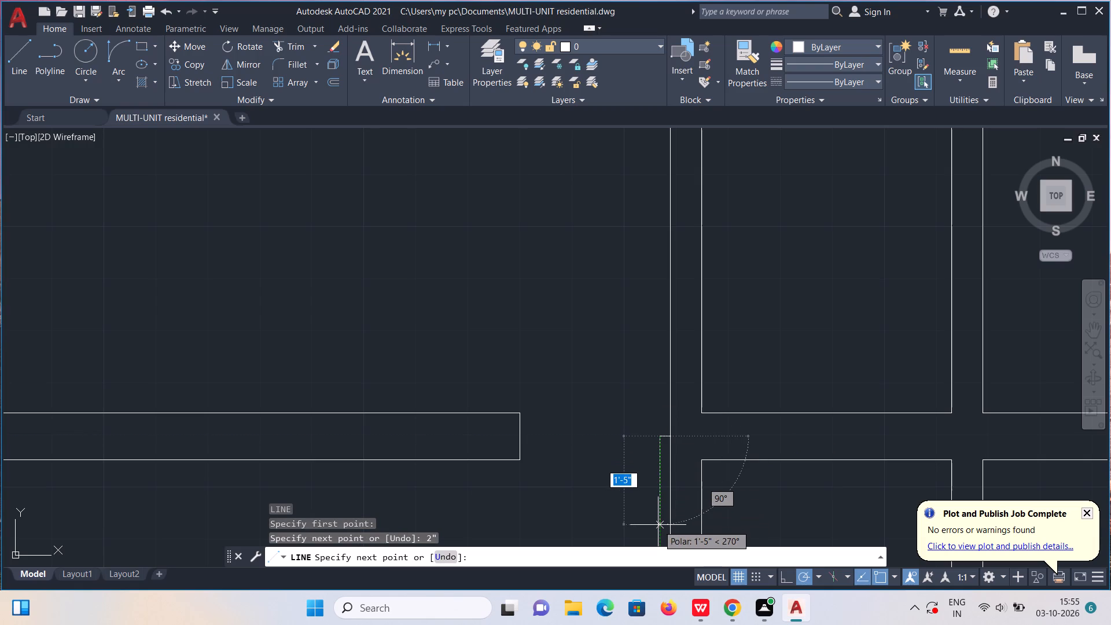
pyautogui.write('2\'5"')
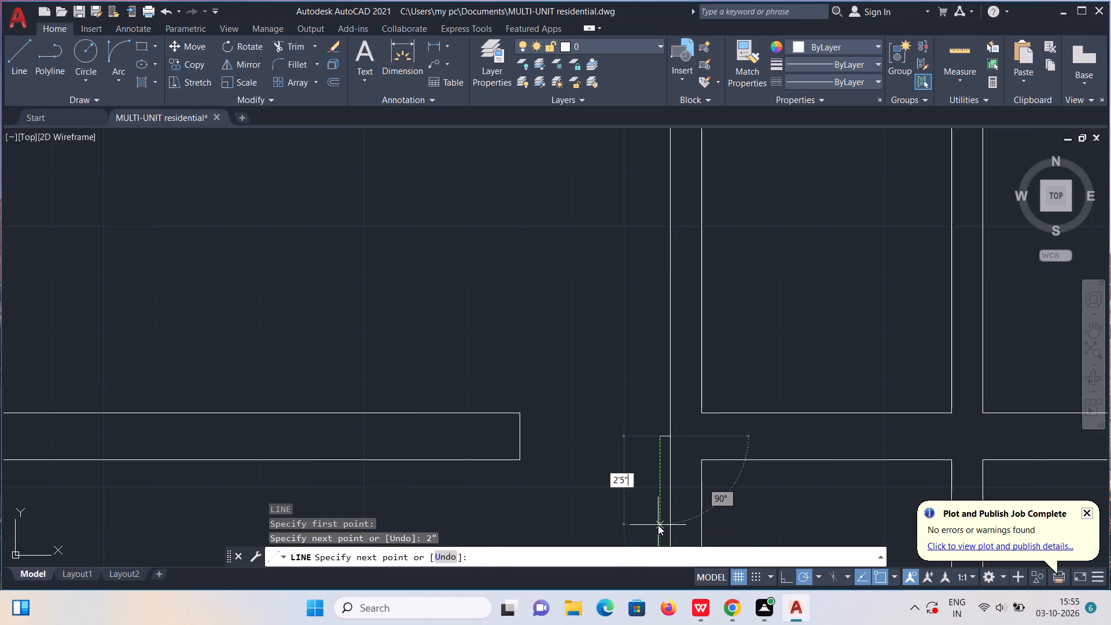
pyautogui.press('Return')
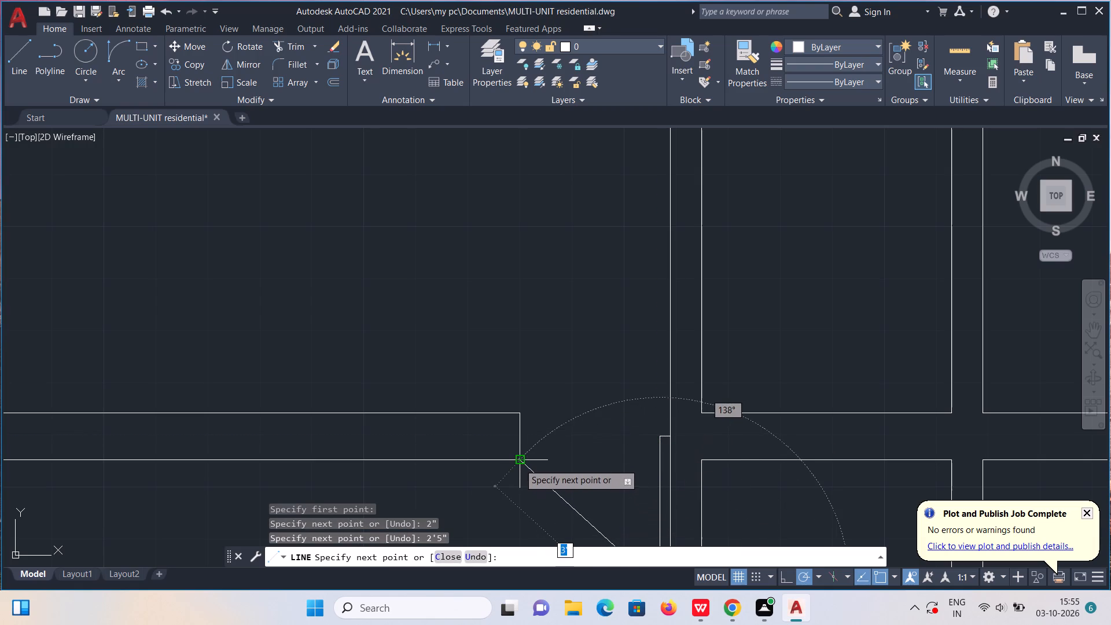
pyautogui.click(517, 461)
pyautogui.scroll(-2, 517, 459)
pyautogui.press('Escape')
# Draw a jamb line across the bottom wall's thickness at the inner face of the rightmost bottom projection's left side wall.
pyautogui.scroll(-1, 588, 468)
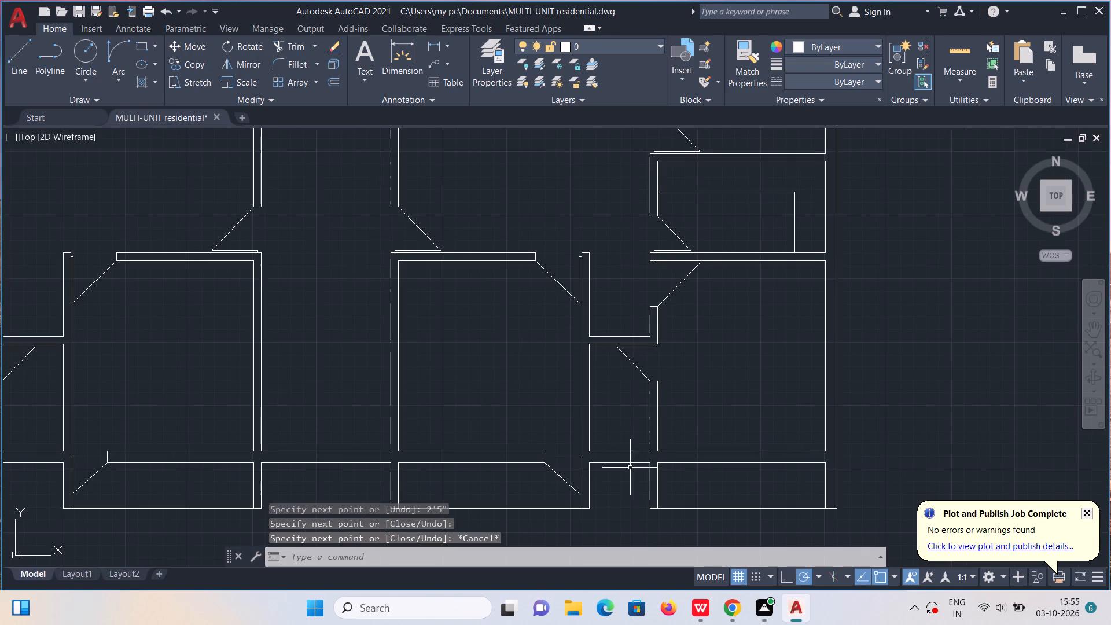
pyautogui.moveTo(583, 480); pyautogui.dragTo(488, 478, button='middle')
pyautogui.scroll(2, 578, 458)
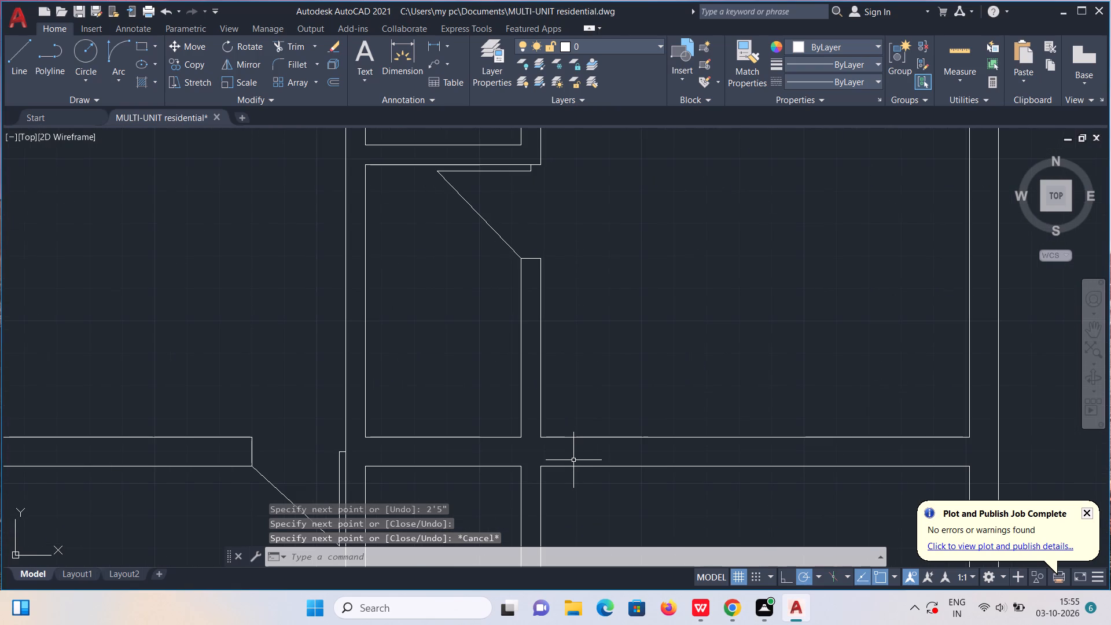
pyautogui.press('l')
pyautogui.press('Return')
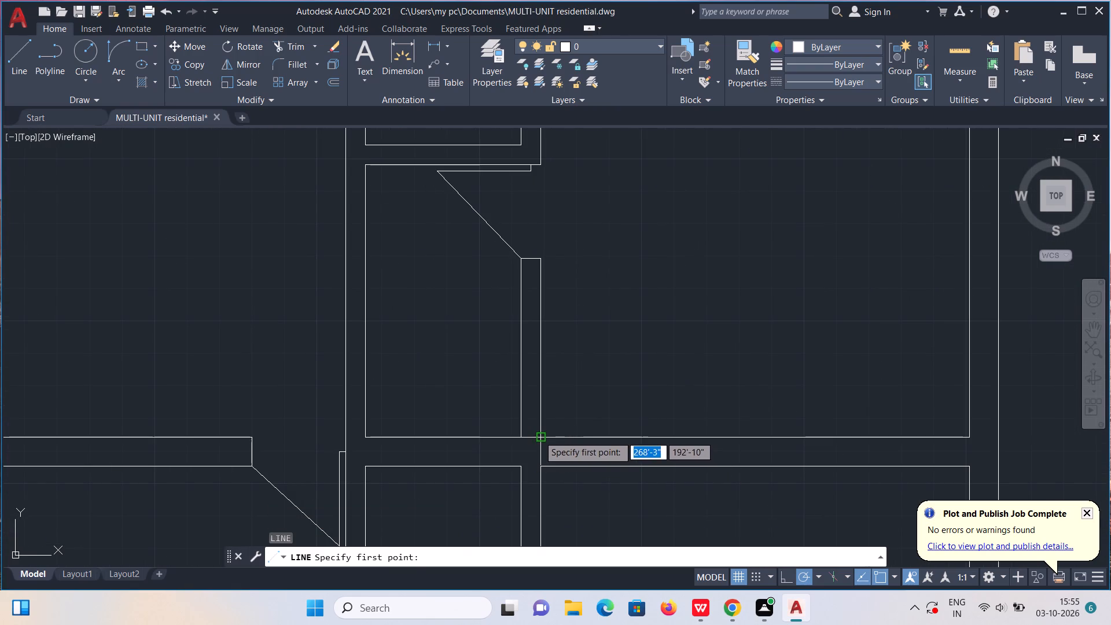
pyautogui.click(539, 436)
pyautogui.click(538, 467)
pyautogui.press('Escape')
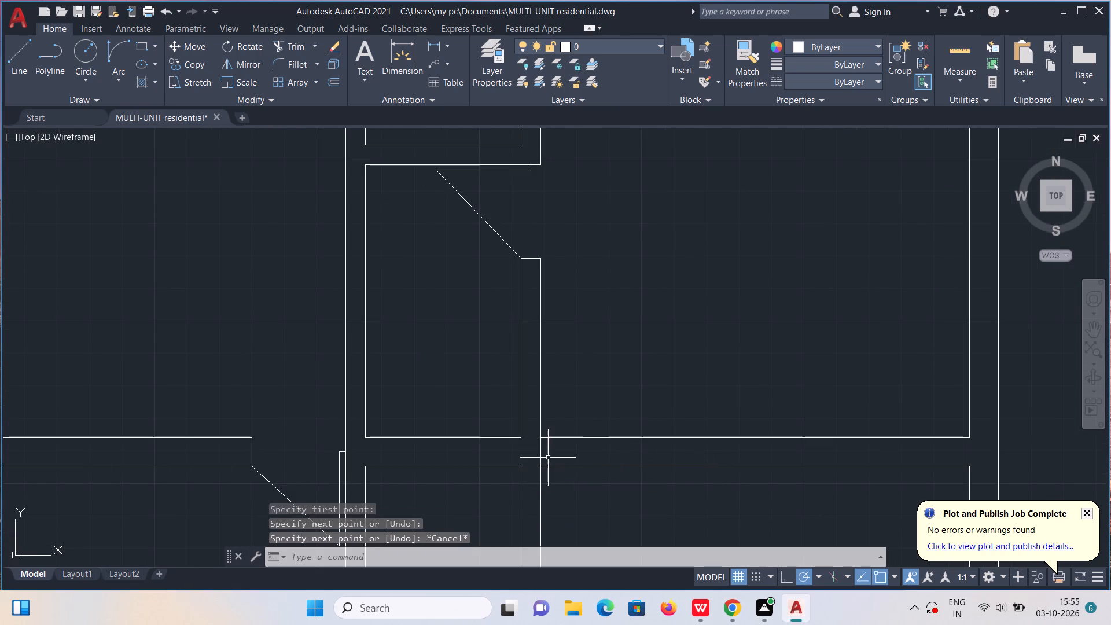
# Open the rightmost bottom projection's doorway by copying the jamb line 2'5" rightward and trimming both wall lines between the jambs.
pyautogui.click(540, 453)
pyautogui.write('co')
pyautogui.press('Return')
pyautogui.click(540, 453)
pyautogui.write("2'")
pyautogui.write('5"')
pyautogui.press('Return')
pyautogui.click(299, 46)
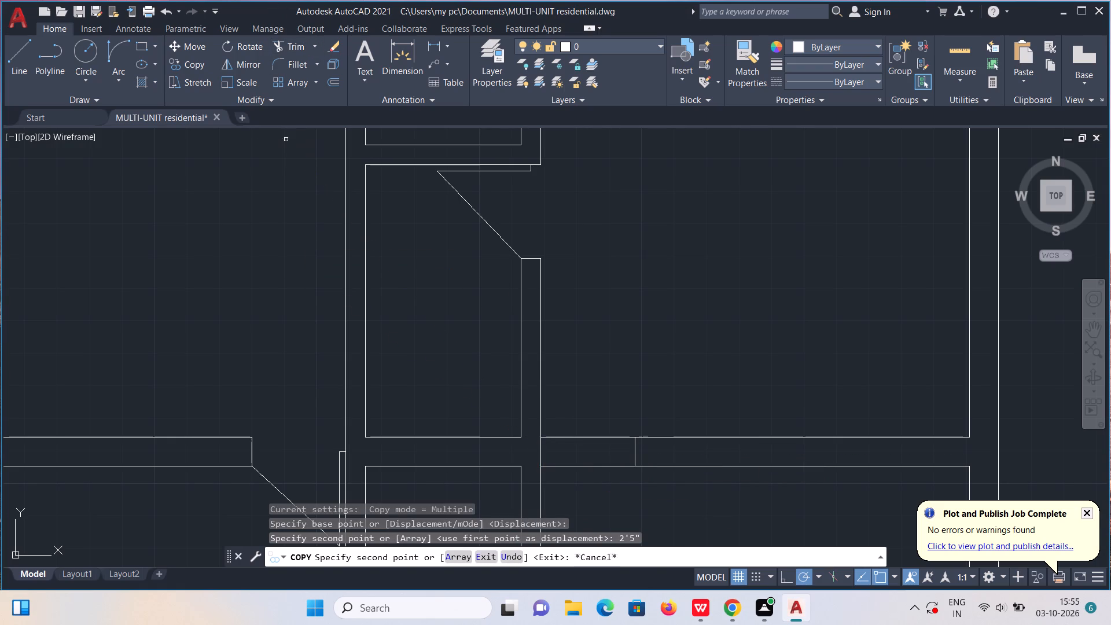
pyautogui.moveTo(582, 394); pyautogui.dragTo(581, 479)
pyautogui.press('Escape')
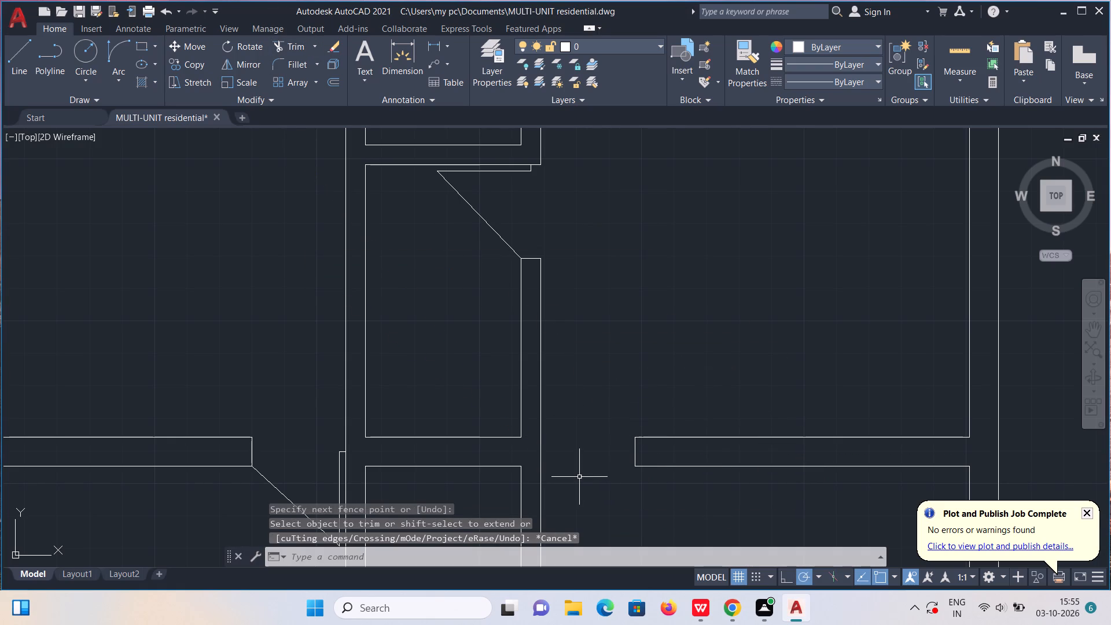
# Draw the rightmost bottom projection's door from the left jamb's midpoint: 2" rightward, 2'5" down, and a diagonal to the opposite jamb's outer corner.
pyautogui.press('l')
pyautogui.press('Return')
pyautogui.click(543, 450)
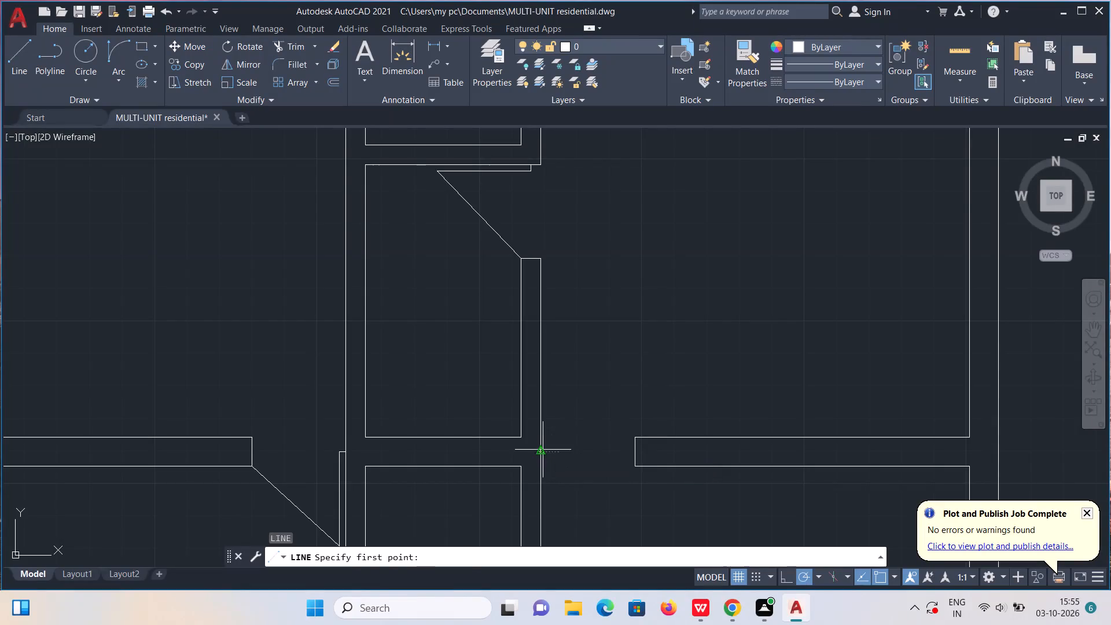
pyautogui.write('2"')
pyautogui.press('Return')
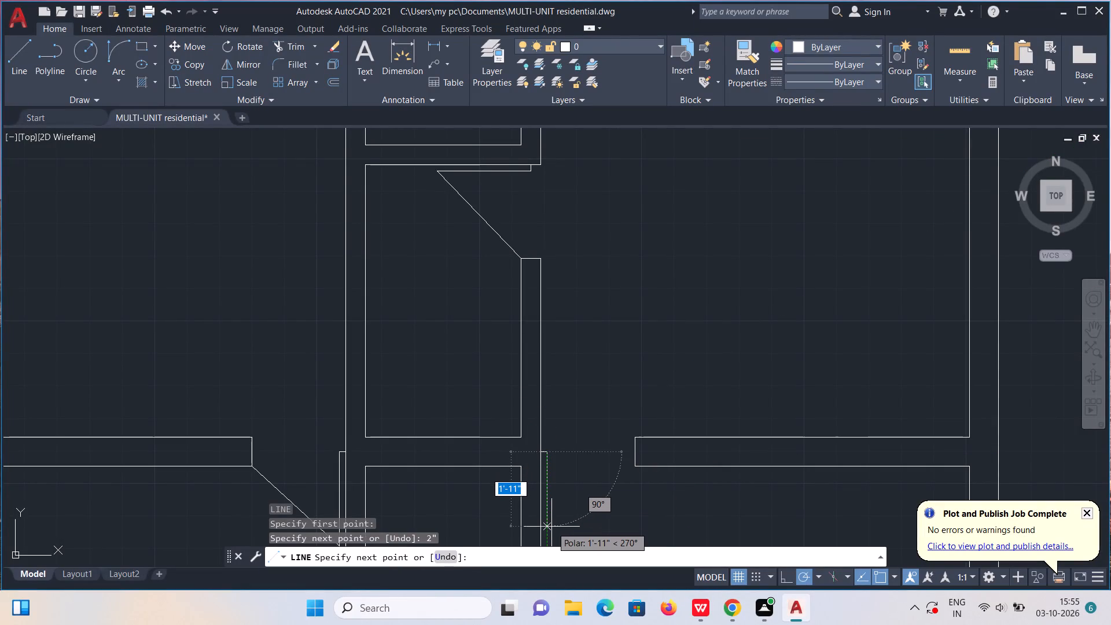
pyautogui.write('2\'5"')
pyautogui.press('Return')
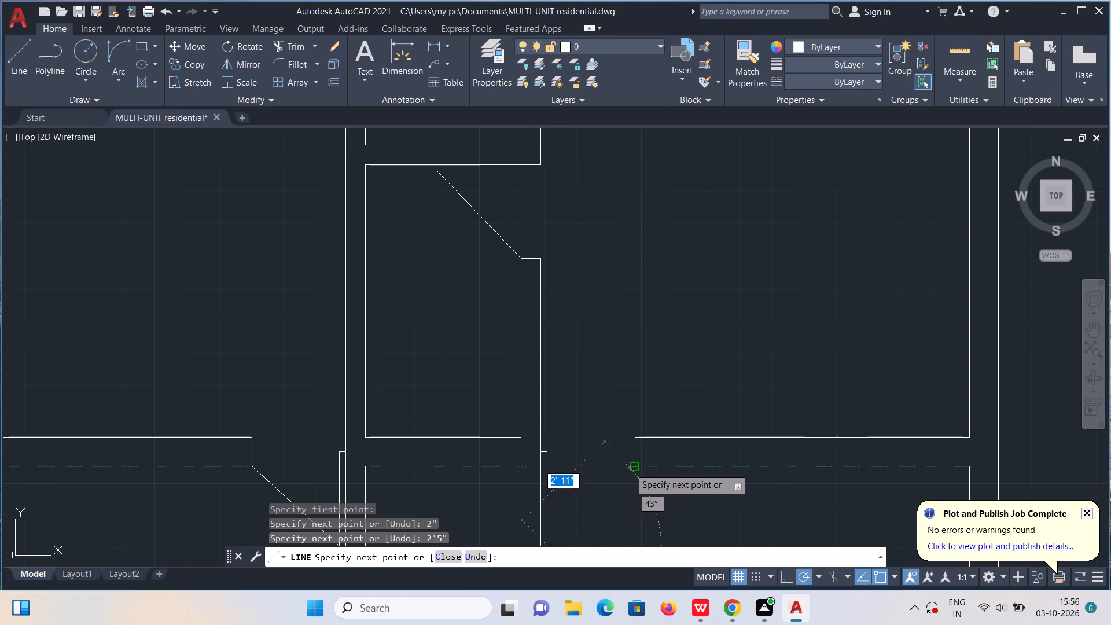
pyautogui.click(633, 466)
pyautogui.press('Escape')
pyautogui.scroll(-3, 631, 456)
pyautogui.moveTo(621, 440); pyautogui.dragTo(708, 333, button='middle')
pyautogui.scroll(-1, 708, 334)
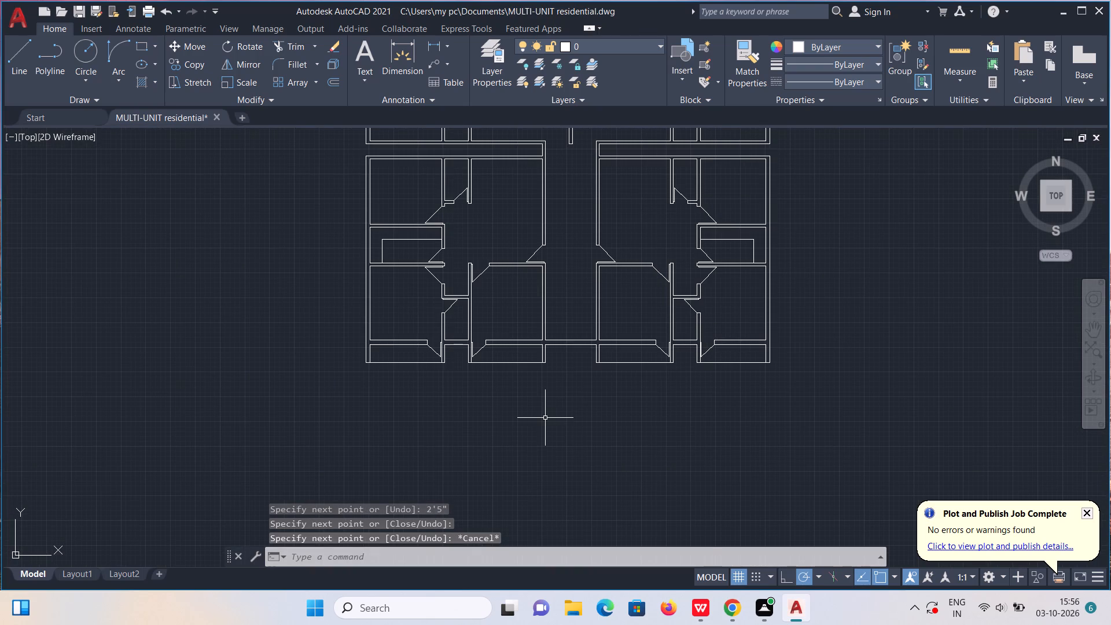
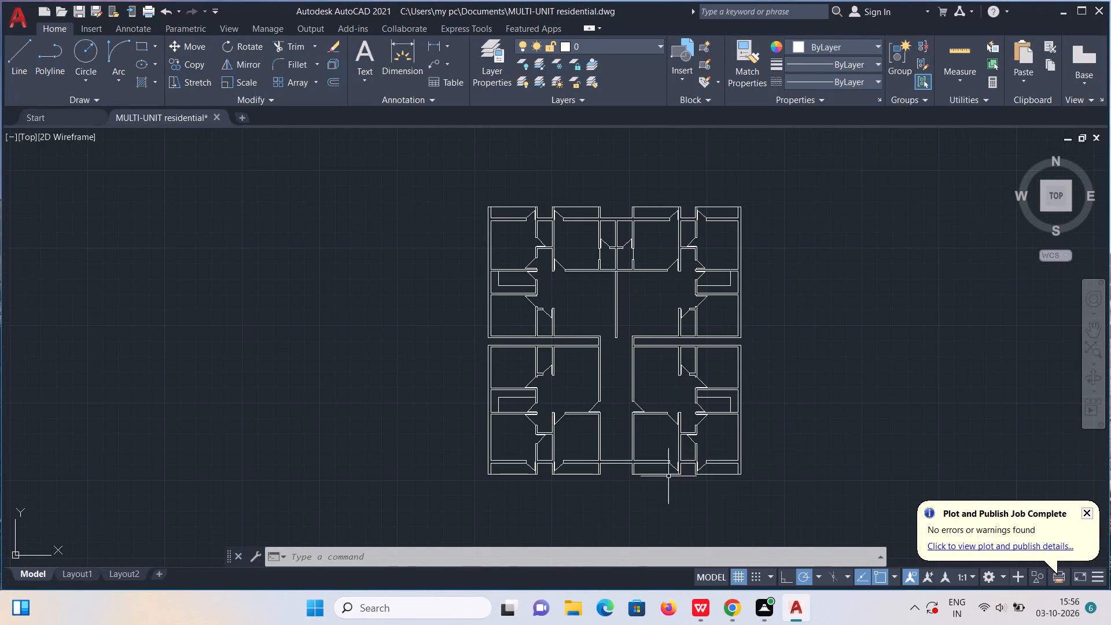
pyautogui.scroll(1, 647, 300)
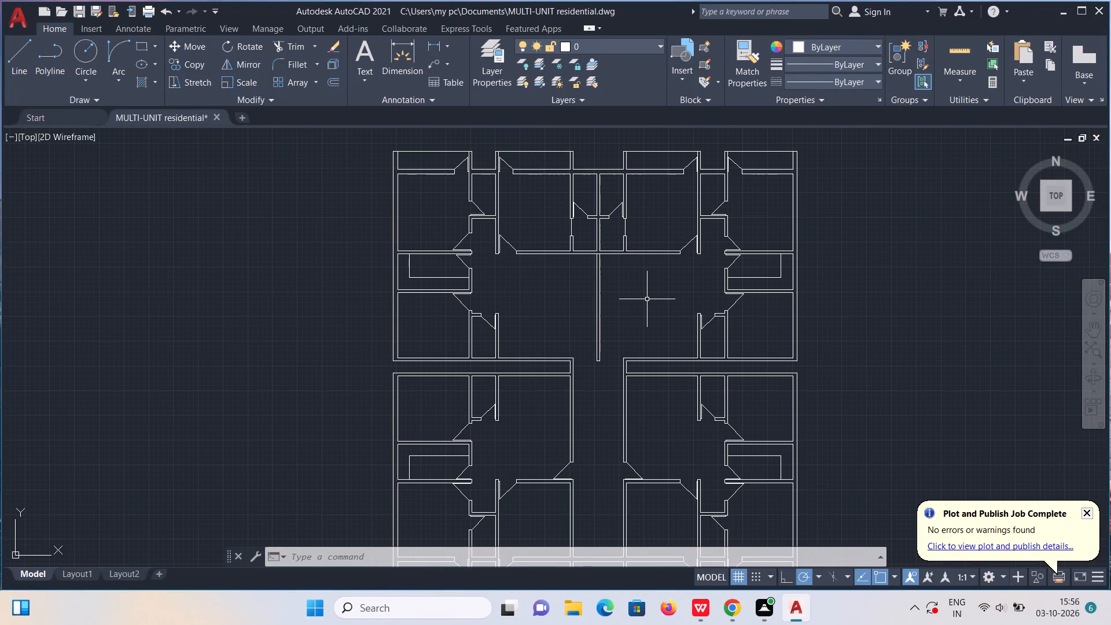
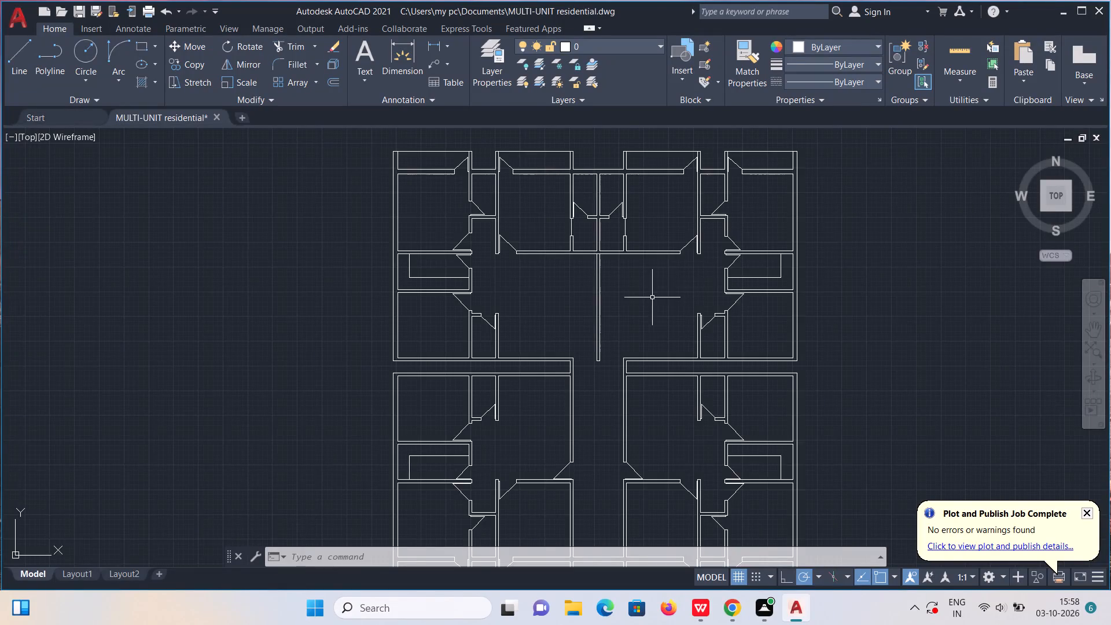
# Draw a 6" vertical line from the outer corner where the left upper unit's lower wall meets the central corridor.
pyautogui.scroll(-2, 648, 302)
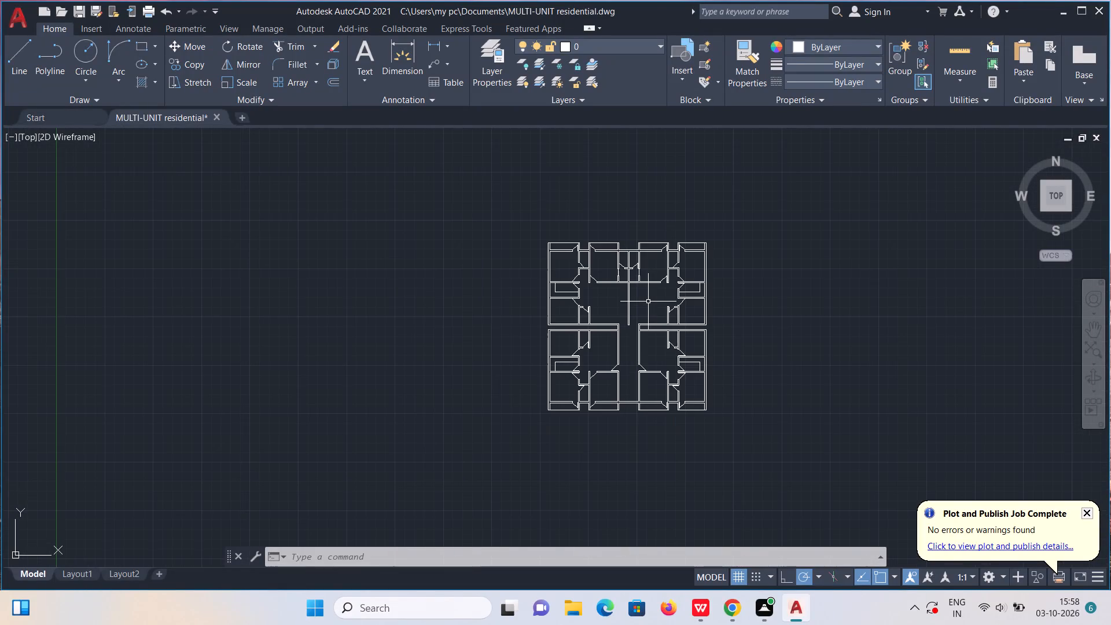
pyautogui.scroll(2, 648, 302)
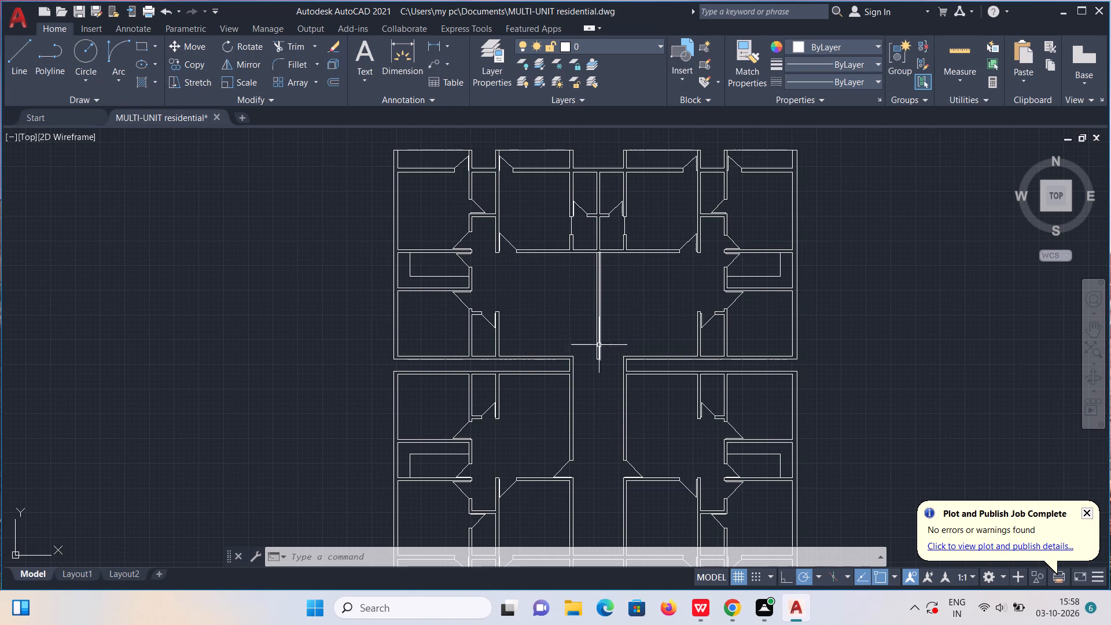
pyautogui.scroll(2, 575, 358)
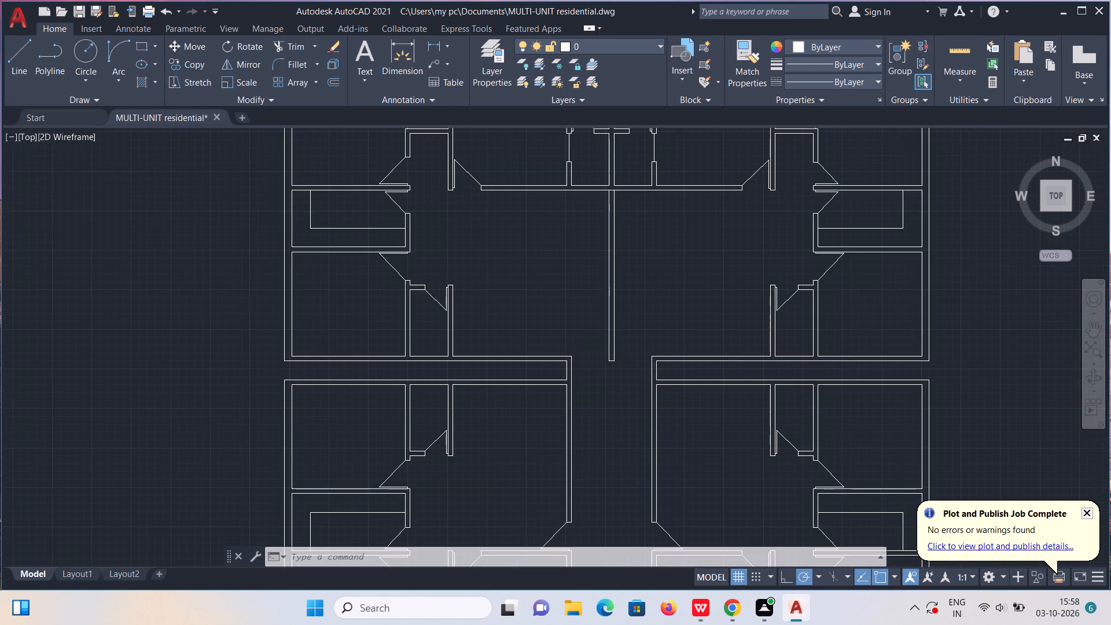
pyautogui.press('l')
pyautogui.press('Return')
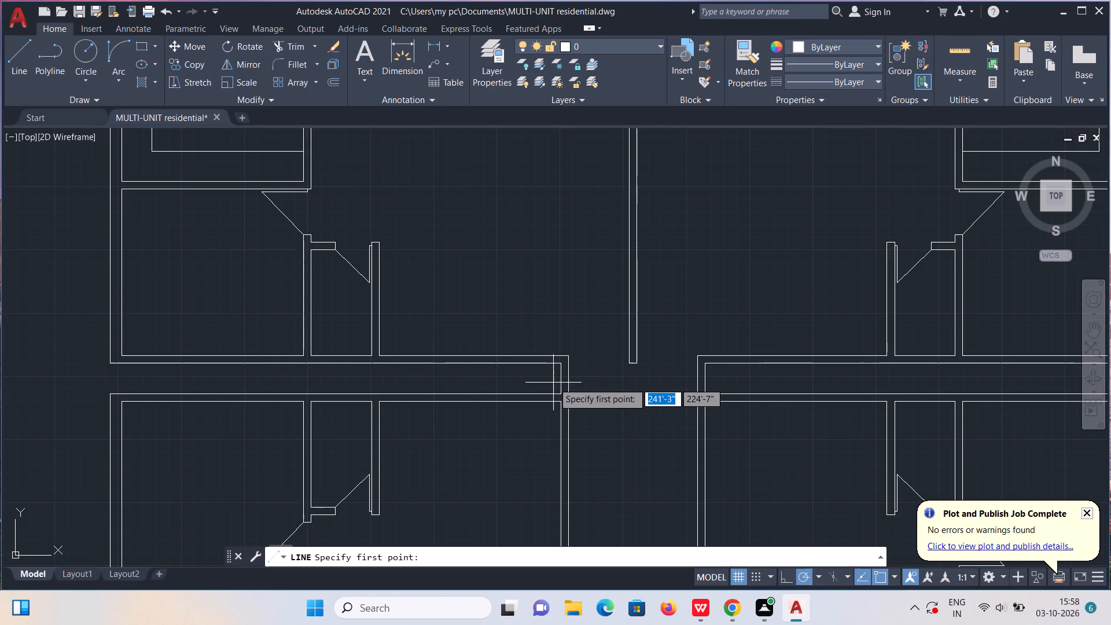
pyautogui.scroll(2, 553, 383)
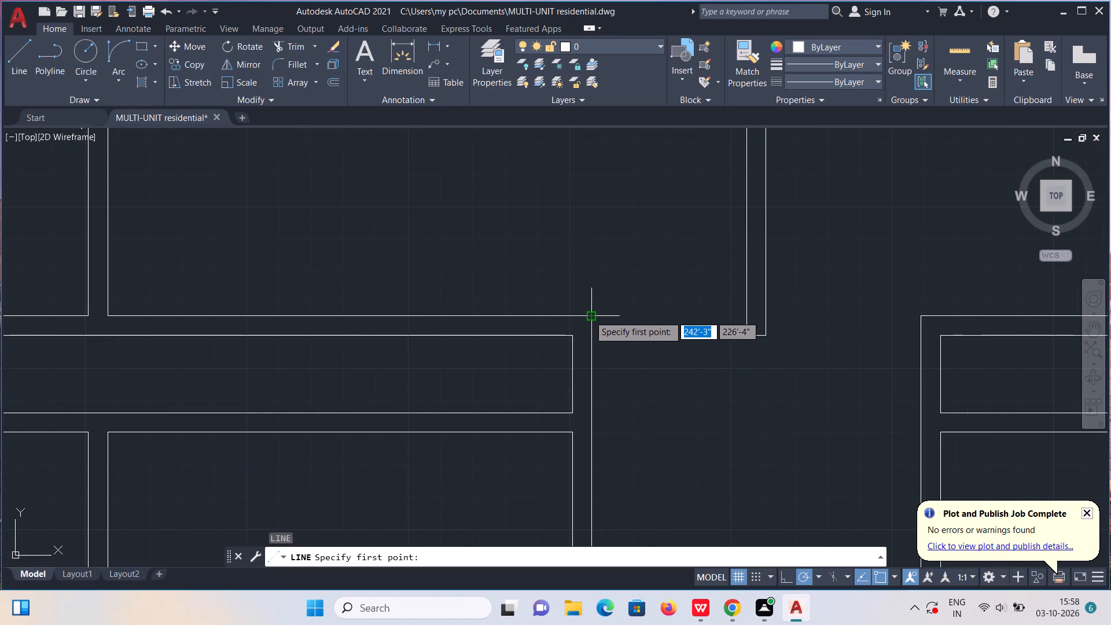
pyautogui.click(589, 315)
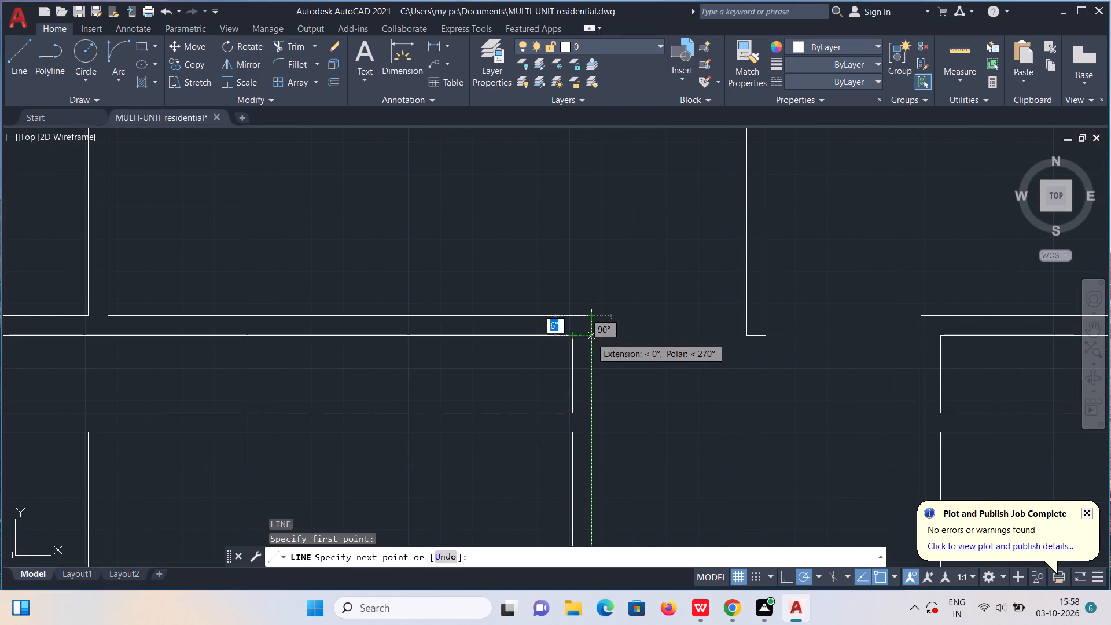
pyautogui.click(593, 337)
pyautogui.press('Escape')
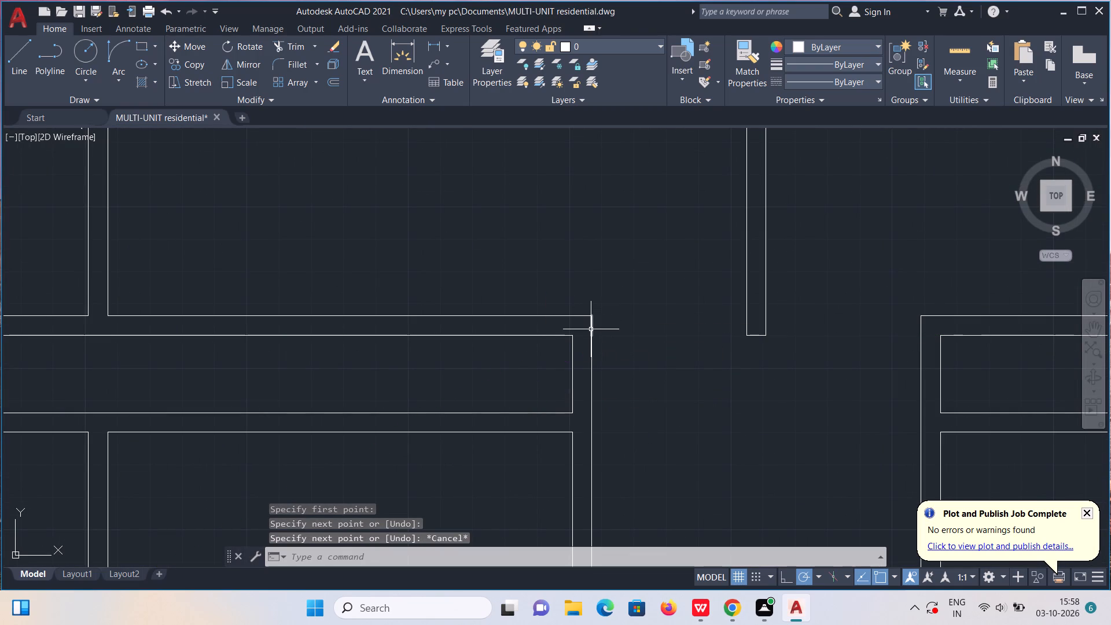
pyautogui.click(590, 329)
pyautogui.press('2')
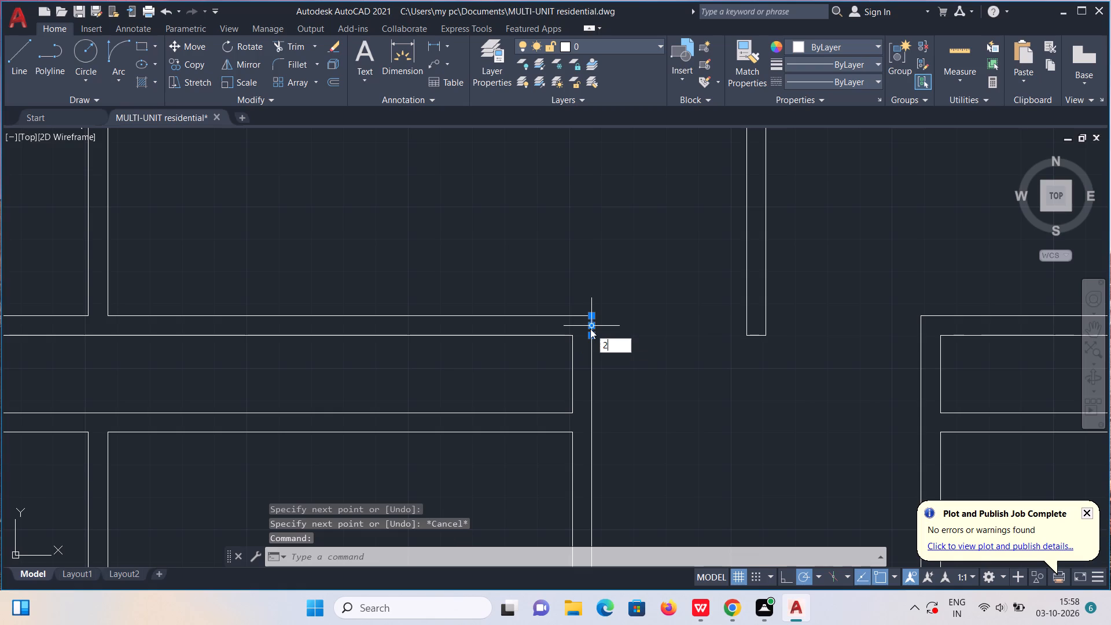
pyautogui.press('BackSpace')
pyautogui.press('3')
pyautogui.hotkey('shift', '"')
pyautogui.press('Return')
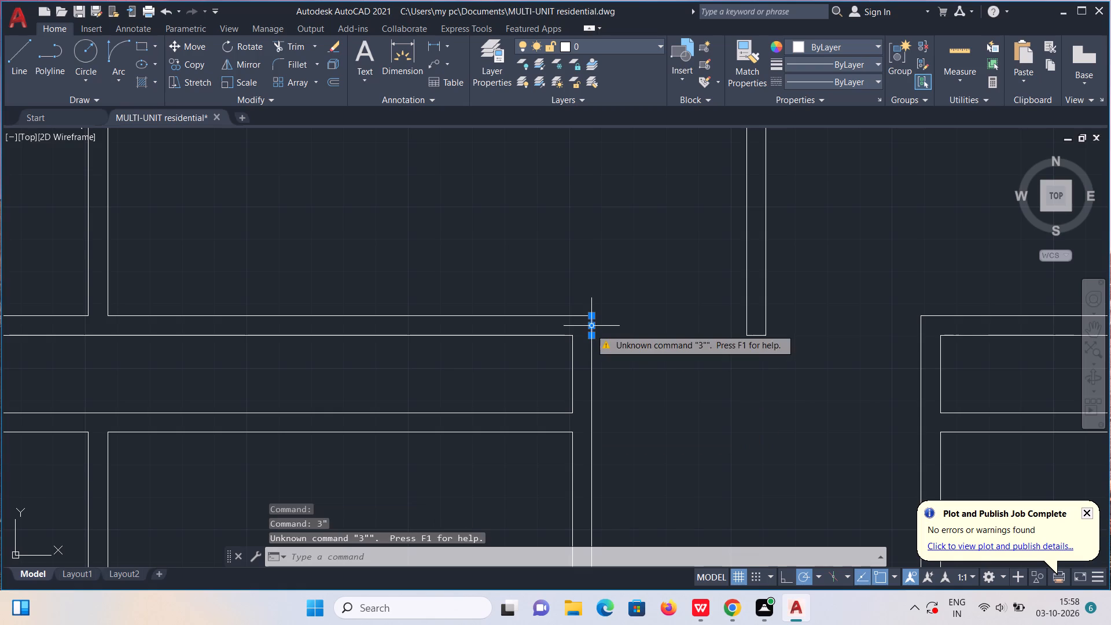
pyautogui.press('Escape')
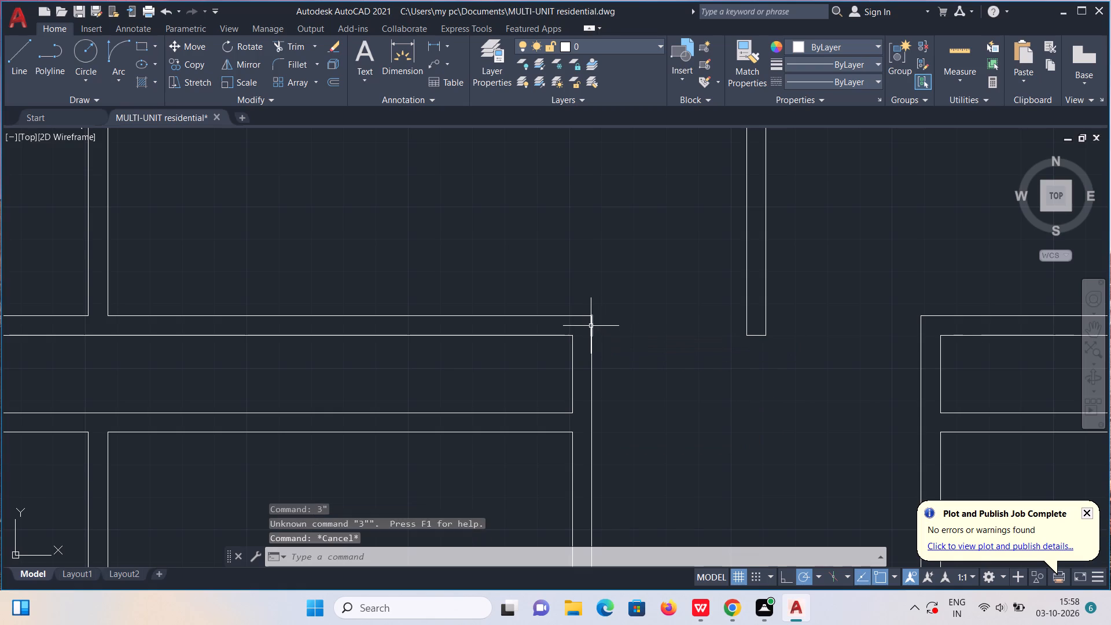
# Move the short 6" line 3" horizontally from the wall corner toward the central dividing wall.
pyautogui.click(591, 326)
pyautogui.press('m')
pyautogui.press('Return')
pyautogui.click(590, 326)
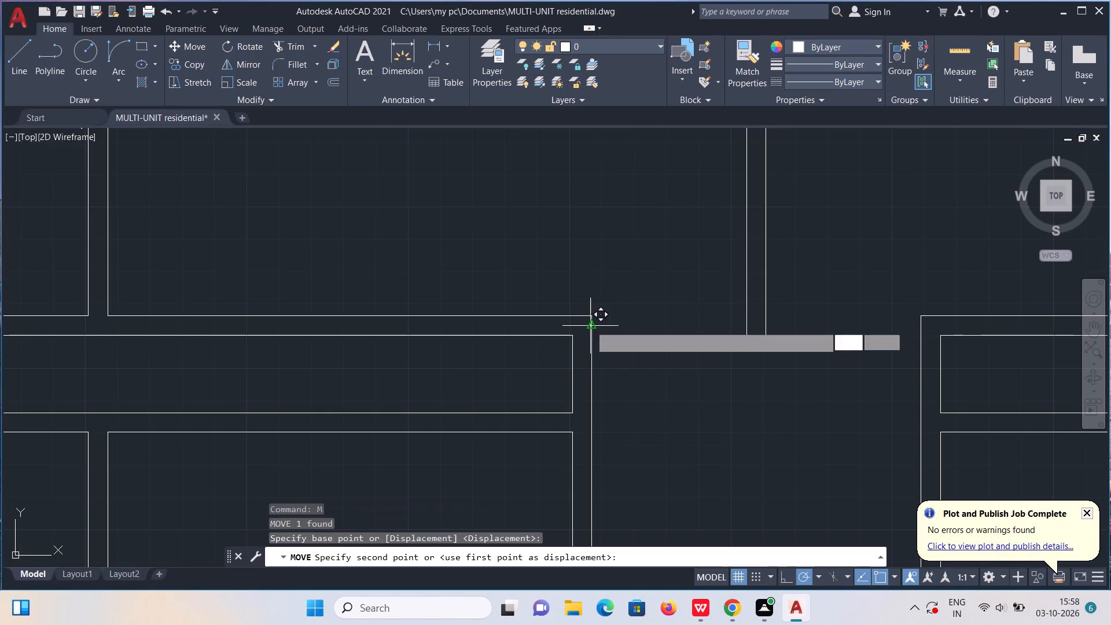
pyautogui.press('3')
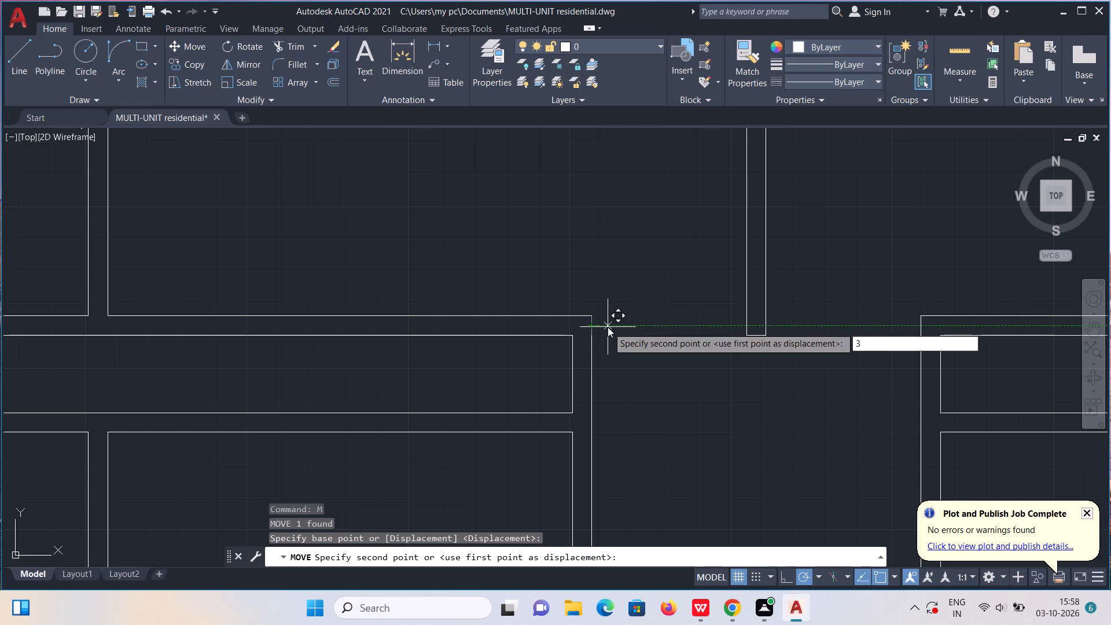
pyautogui.hotkey('shift', '"')
pyautogui.press('Return')
pyautogui.scroll(2, 612, 328)
pyautogui.press('Escape')
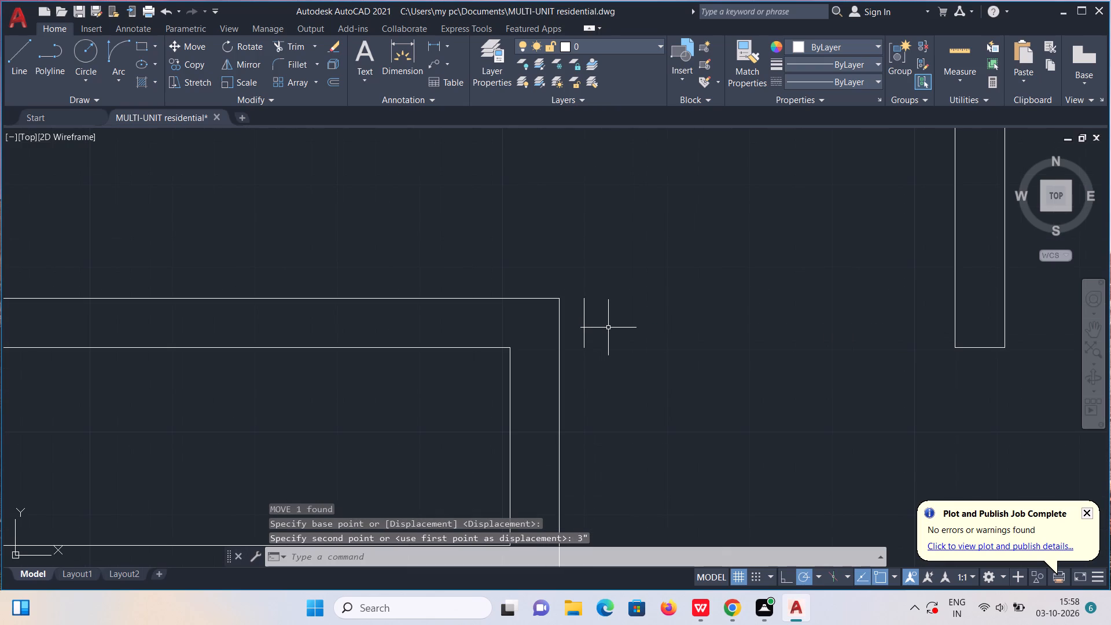
# Draw connecting lines from the wall corner around the offset line and back to the corridor wall, outlining a 3" by 6" stub.
pyautogui.press('l')
pyautogui.press('Return')
pyautogui.scroll(2, 570, 311)
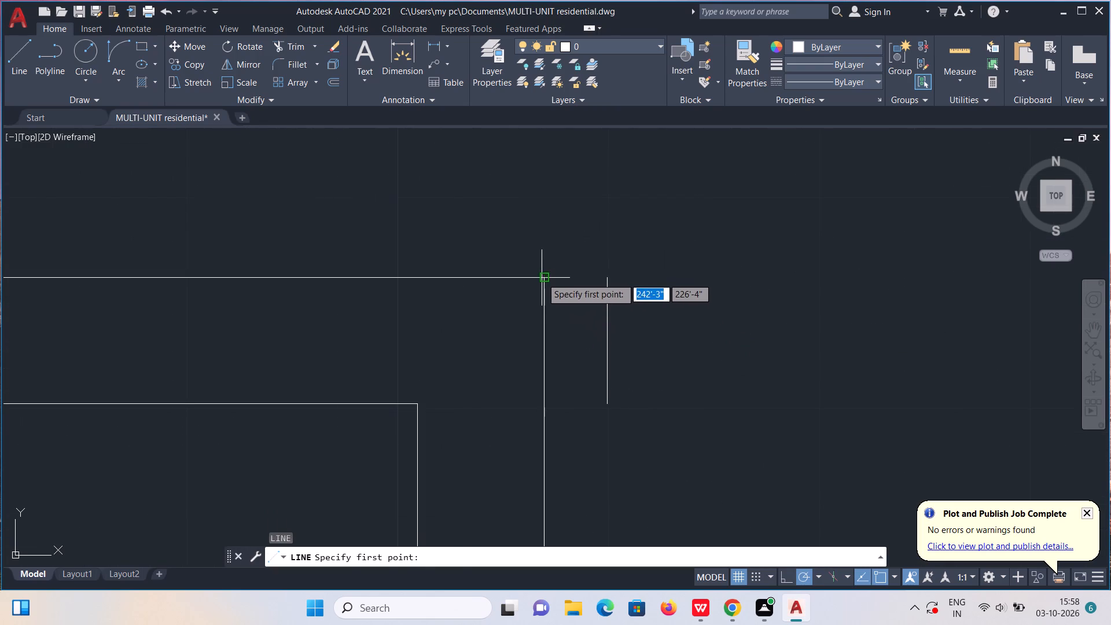
pyautogui.click(542, 278)
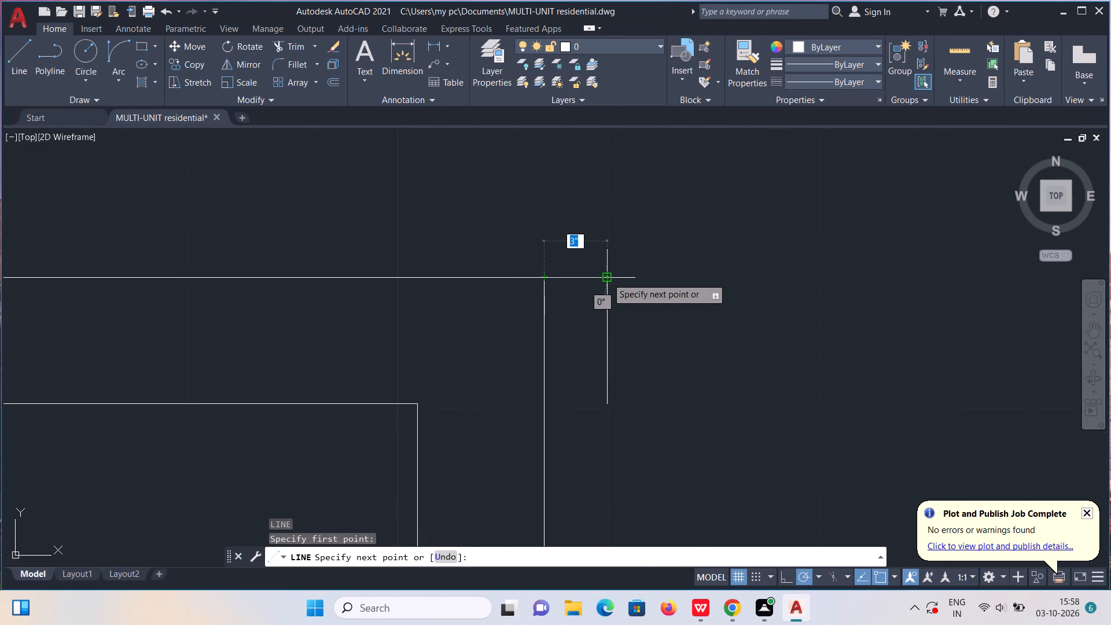
pyautogui.scroll(3, 606, 277)
pyautogui.click(606, 277)
pyautogui.scroll(-1, 606, 293)
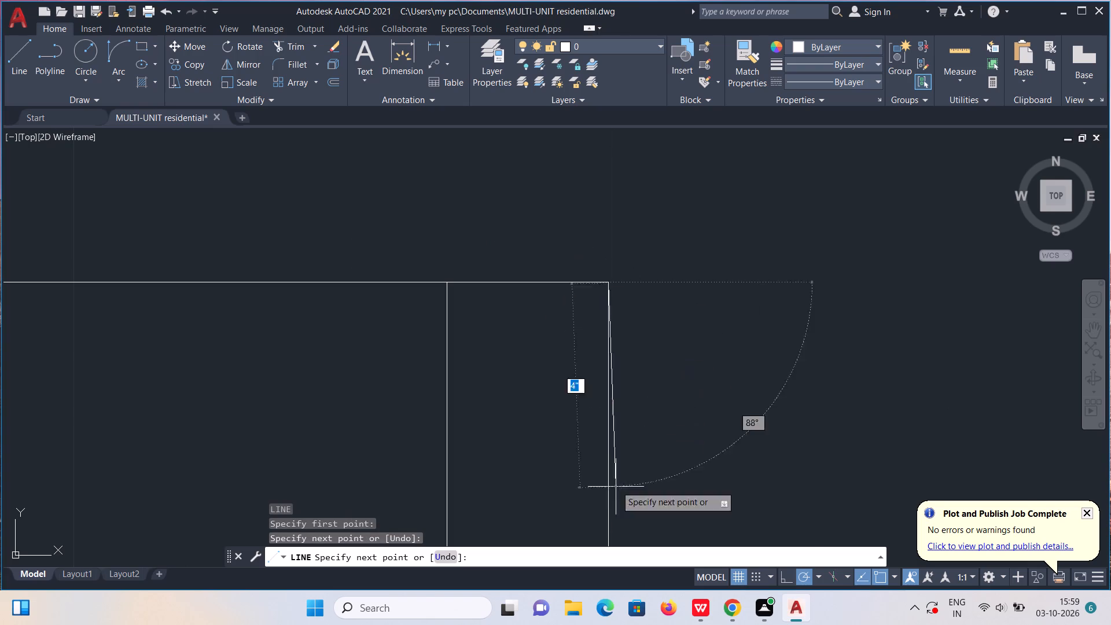
pyautogui.scroll(-1, 591, 461)
pyautogui.moveTo(583, 433); pyautogui.dragTo(609, 281, button='middle')
pyautogui.scroll(1, 609, 281)
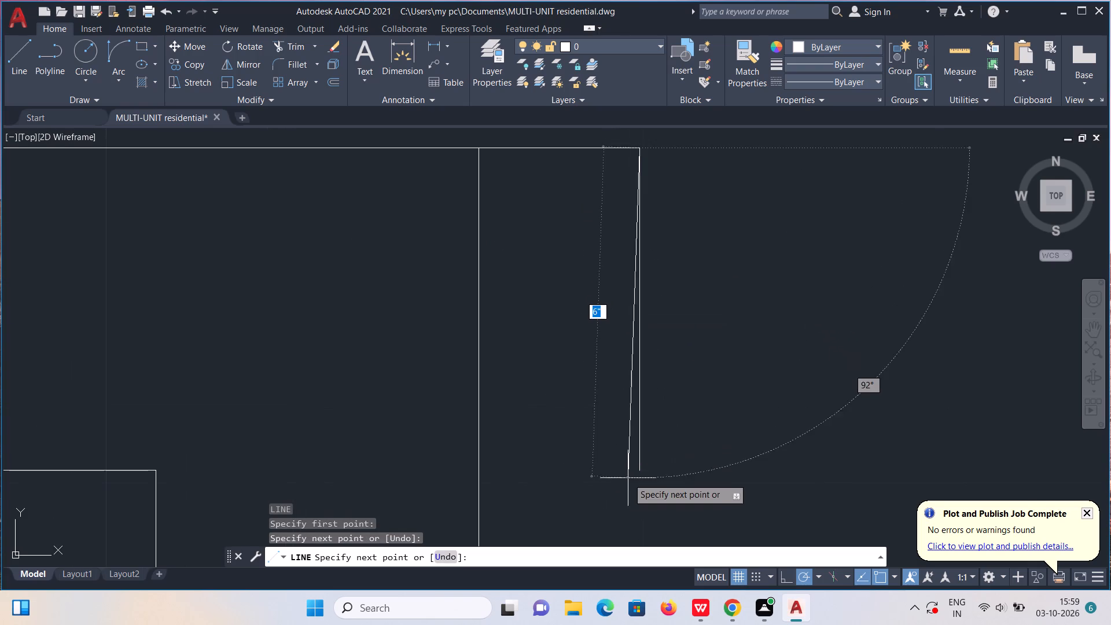
pyautogui.click(641, 473)
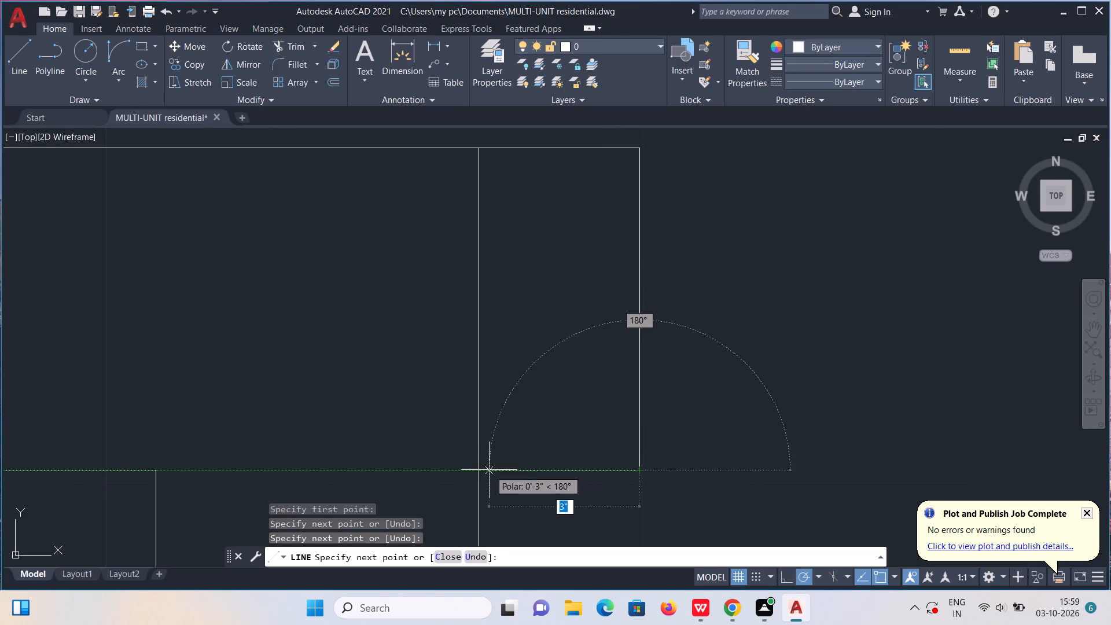
pyautogui.click(479, 473)
pyautogui.press('Escape')
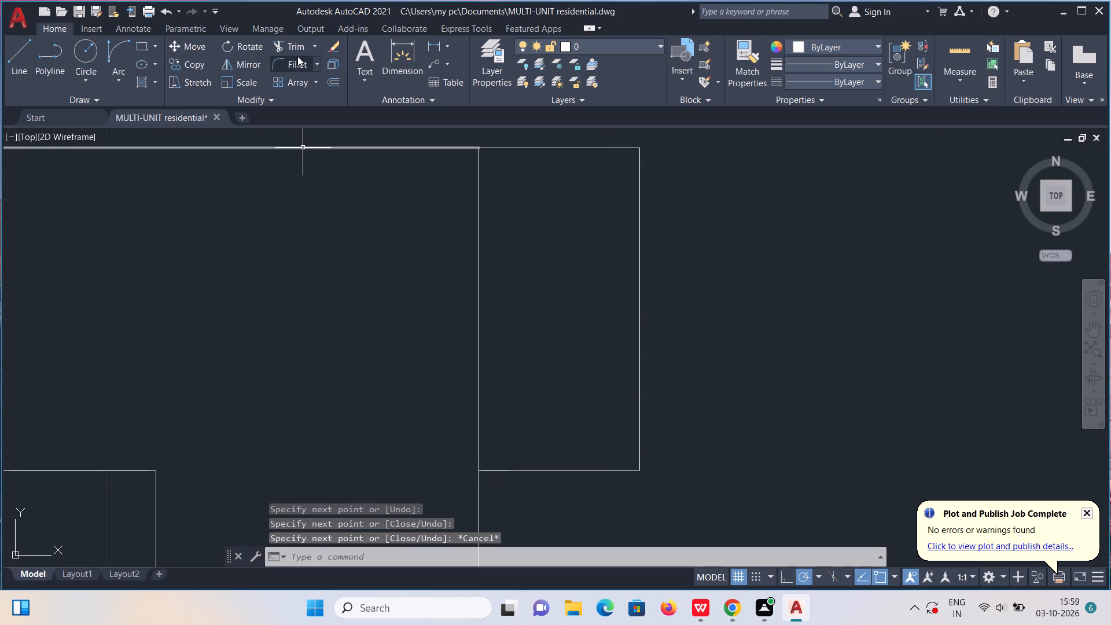
# Trim the corridor wall line between the new stub and the horizontal wall so the two join openly.
pyautogui.click(301, 49)
pyautogui.moveTo(382, 259); pyautogui.dragTo(504, 268)
pyautogui.scroll(-4, 504, 268)
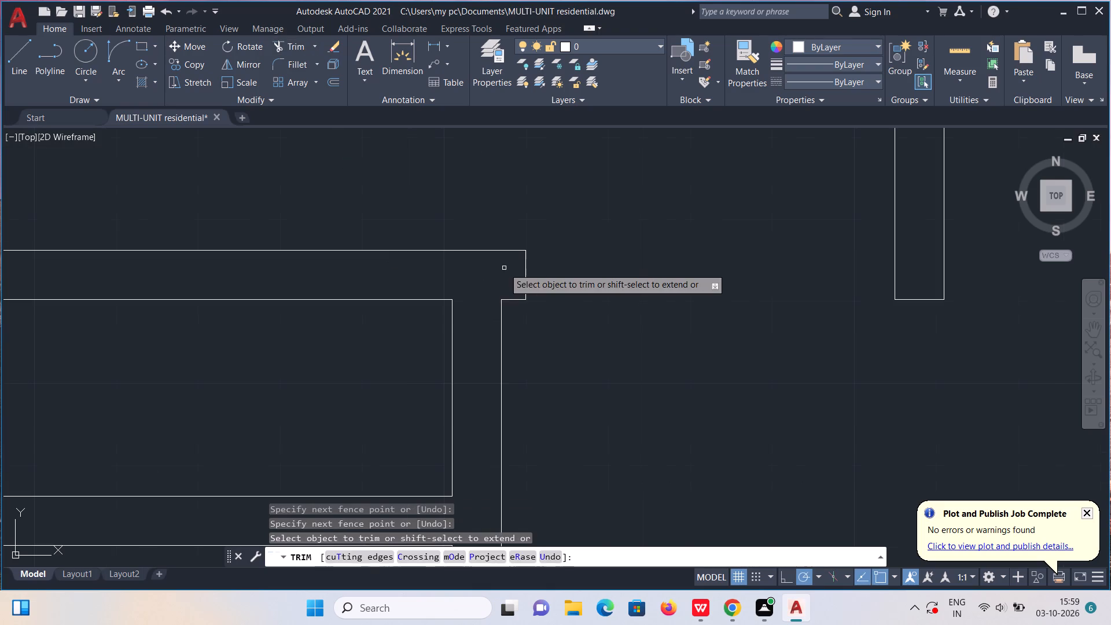
pyautogui.press('Escape')
# Measure the opening between the new wall stub and the central dividing wall.
pyautogui.scroll(2, 580, 273)
pyautogui.scroll(-2, 564, 299)
pyautogui.moveTo(571, 321); pyautogui.dragTo(546, 384, button='middle')
pyautogui.click(946, 49)
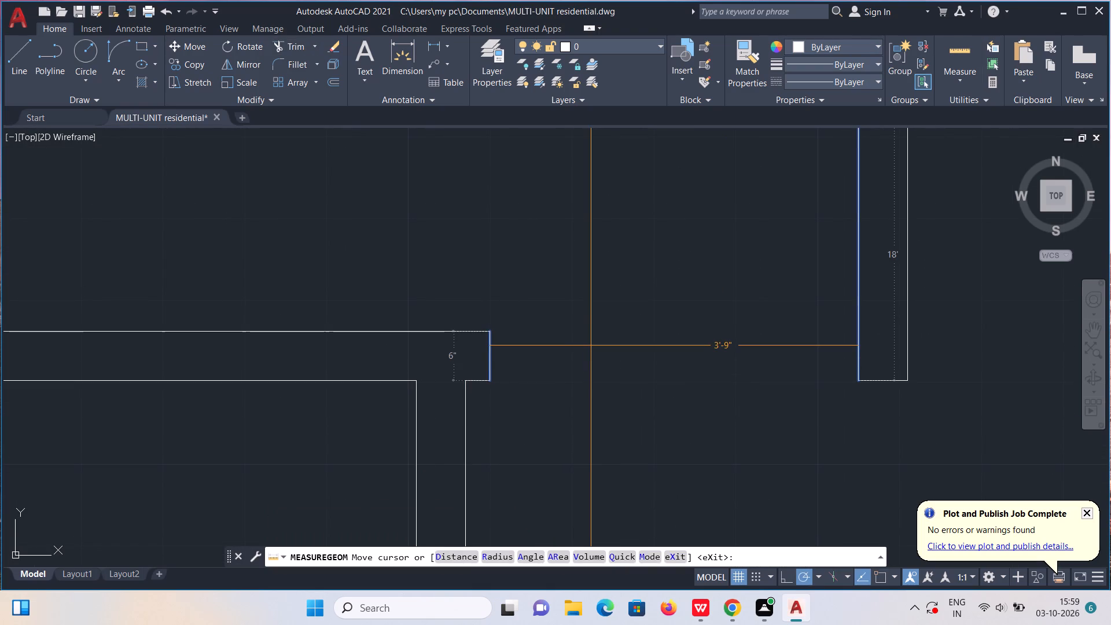
pyautogui.press('Escape')
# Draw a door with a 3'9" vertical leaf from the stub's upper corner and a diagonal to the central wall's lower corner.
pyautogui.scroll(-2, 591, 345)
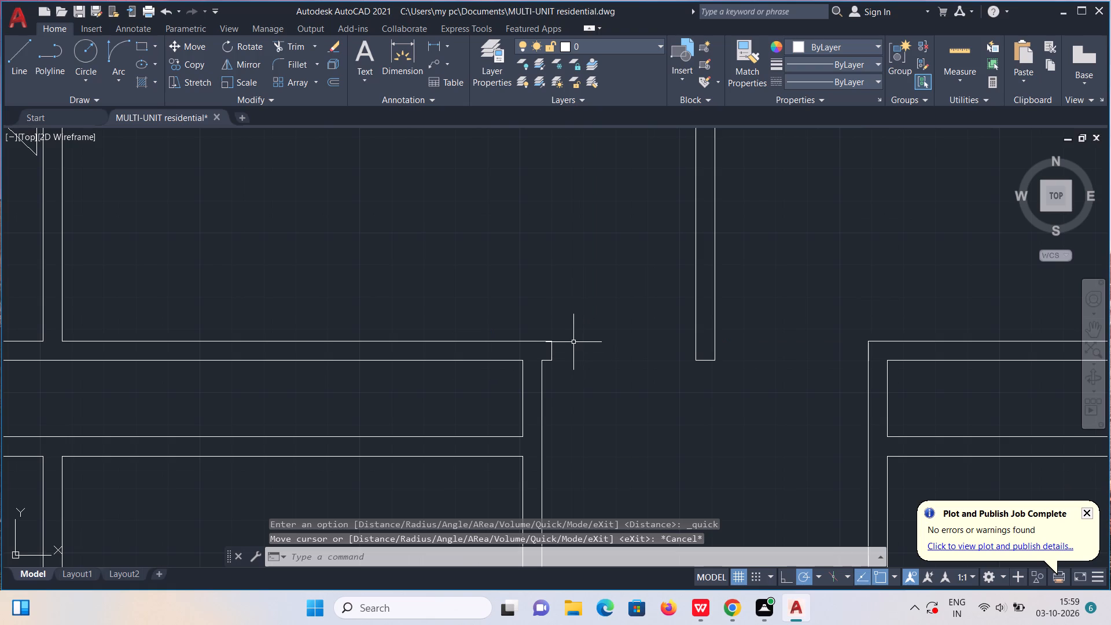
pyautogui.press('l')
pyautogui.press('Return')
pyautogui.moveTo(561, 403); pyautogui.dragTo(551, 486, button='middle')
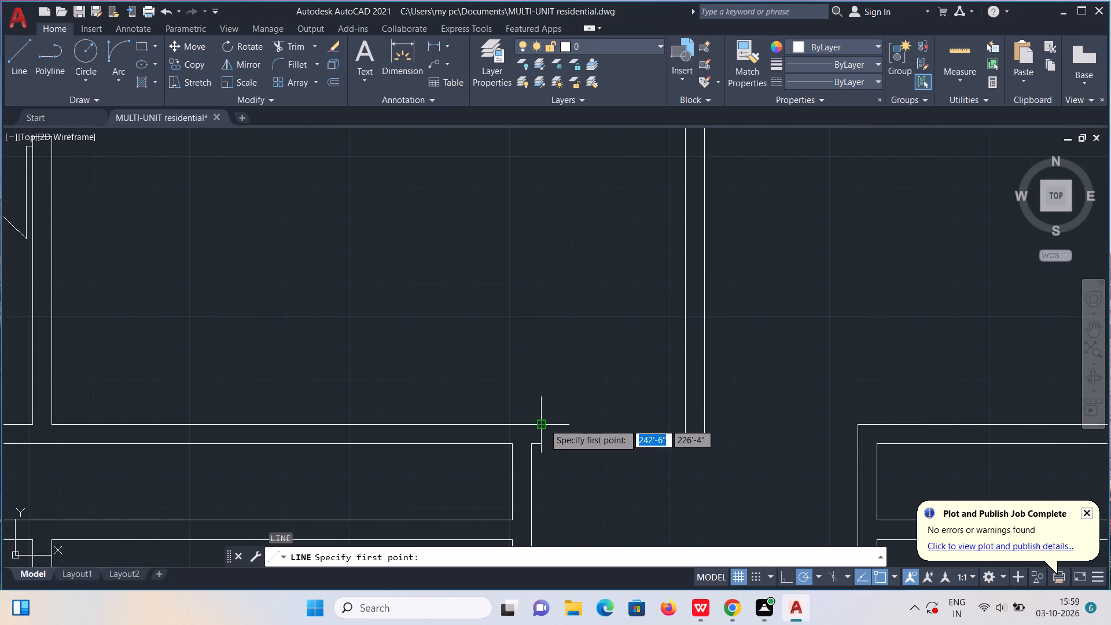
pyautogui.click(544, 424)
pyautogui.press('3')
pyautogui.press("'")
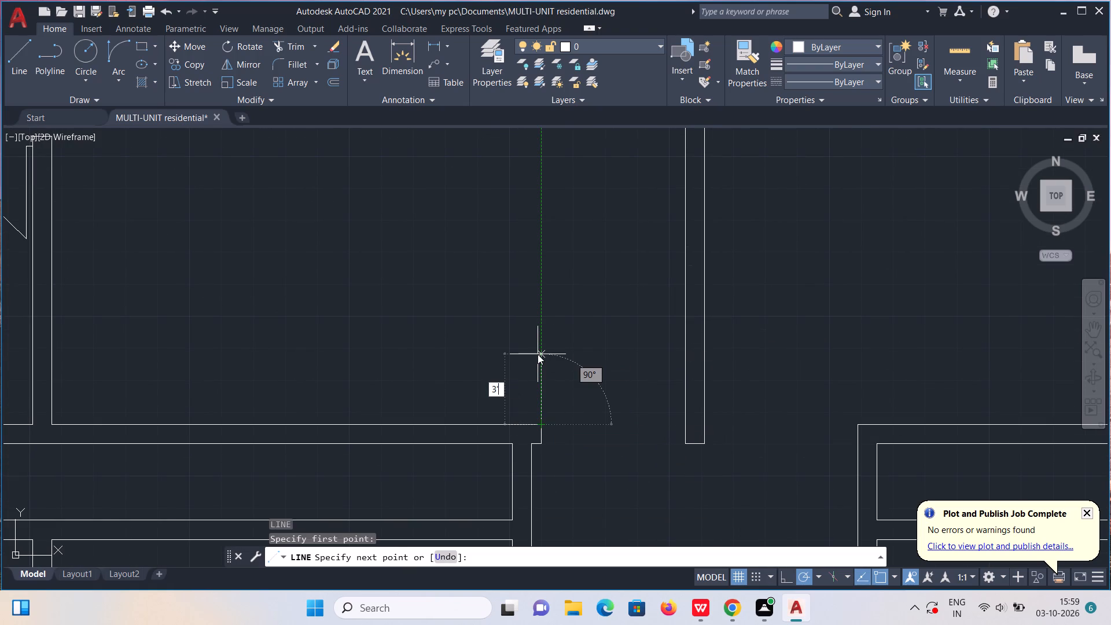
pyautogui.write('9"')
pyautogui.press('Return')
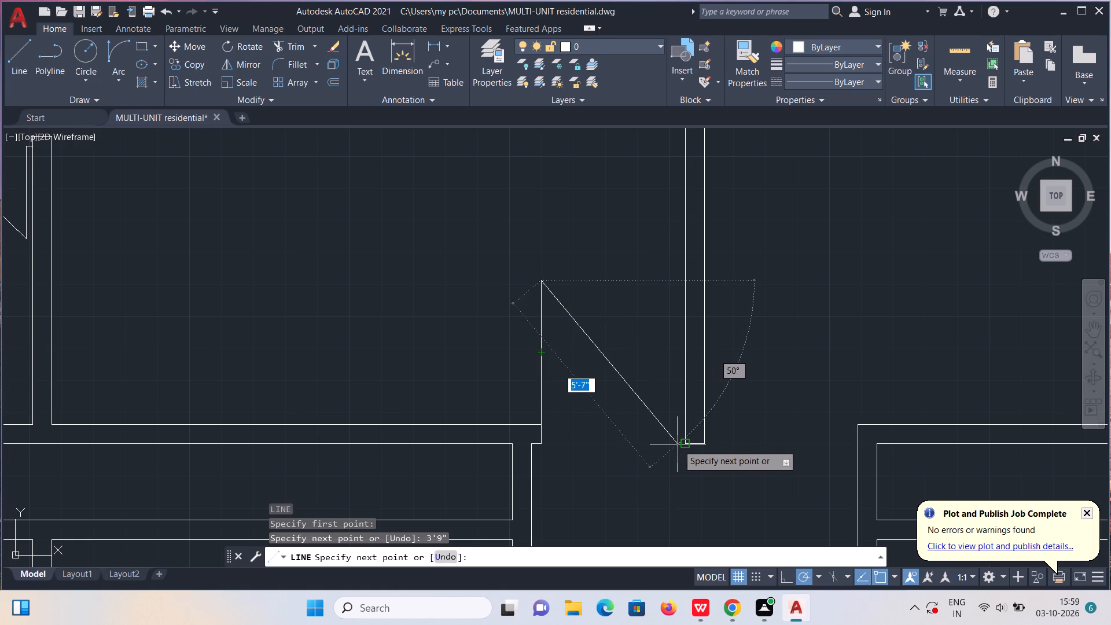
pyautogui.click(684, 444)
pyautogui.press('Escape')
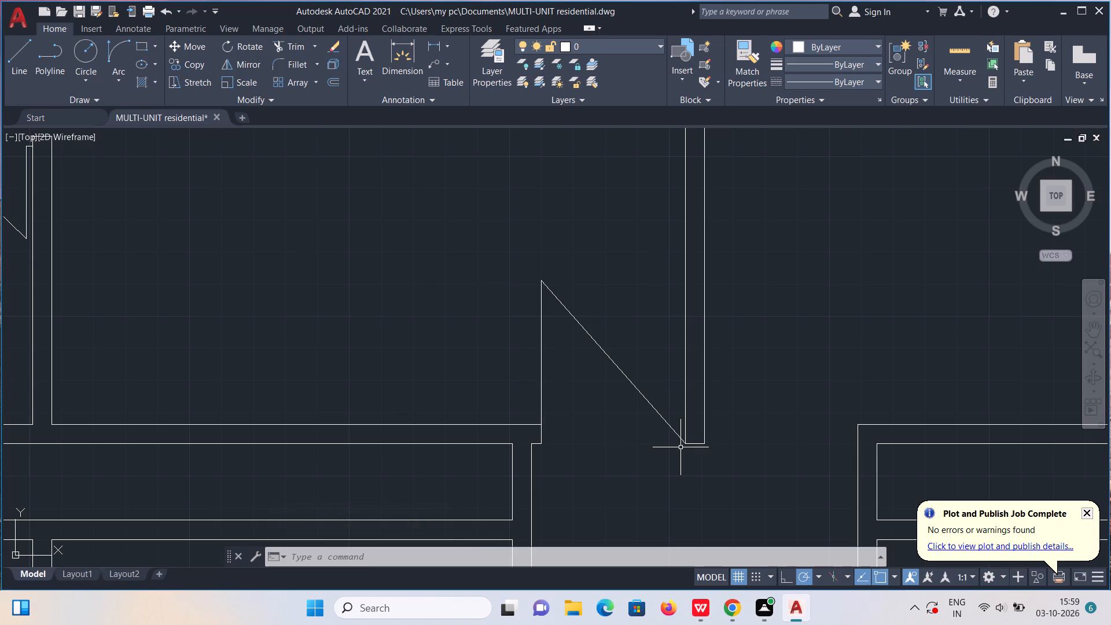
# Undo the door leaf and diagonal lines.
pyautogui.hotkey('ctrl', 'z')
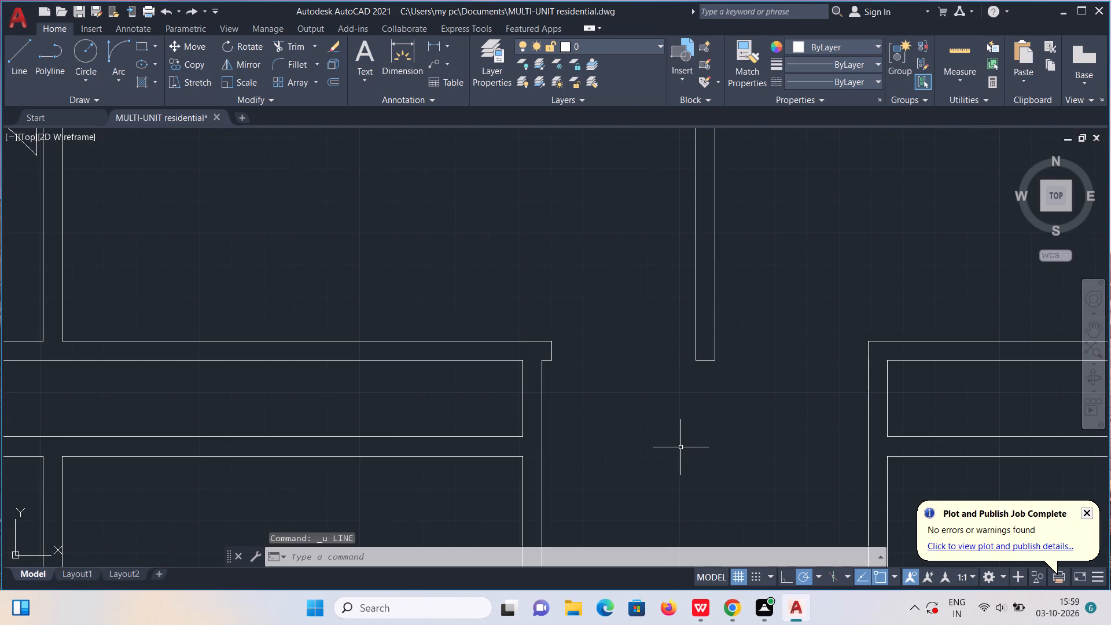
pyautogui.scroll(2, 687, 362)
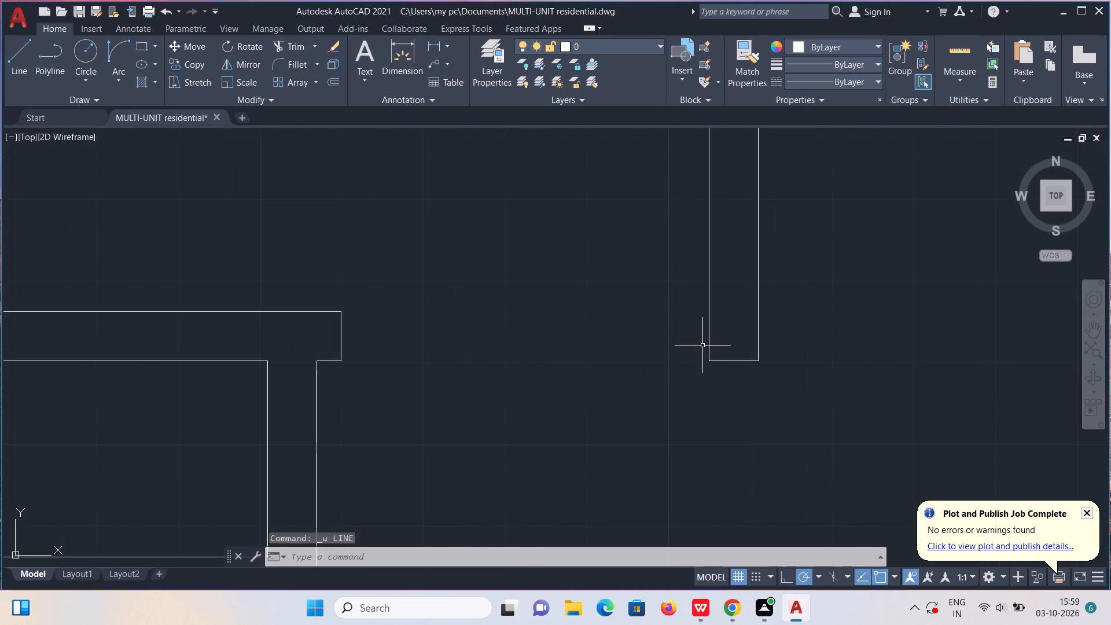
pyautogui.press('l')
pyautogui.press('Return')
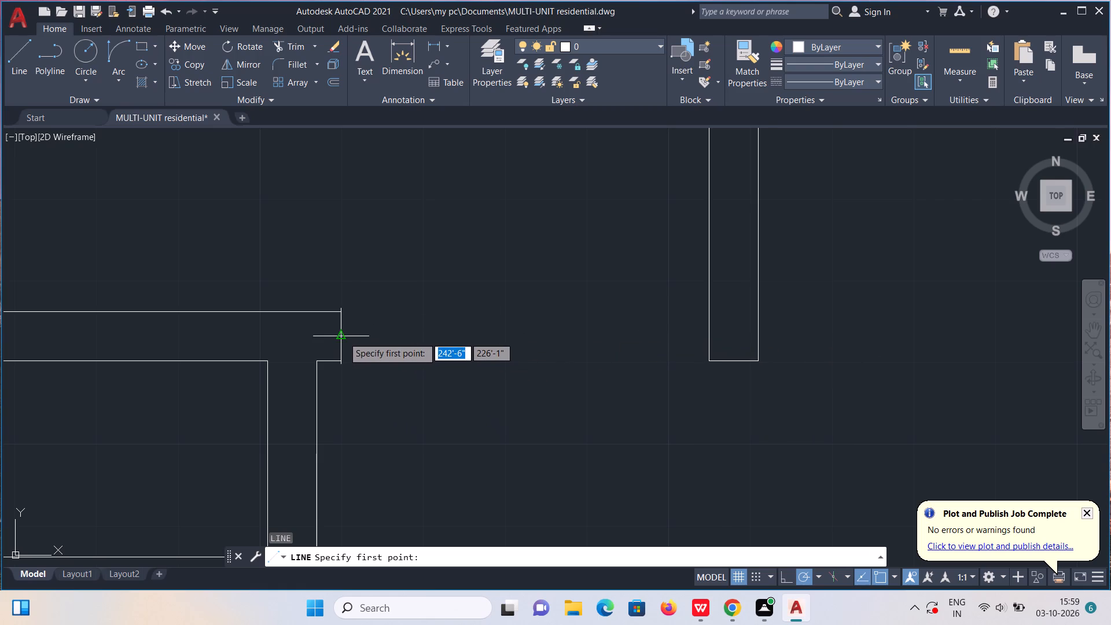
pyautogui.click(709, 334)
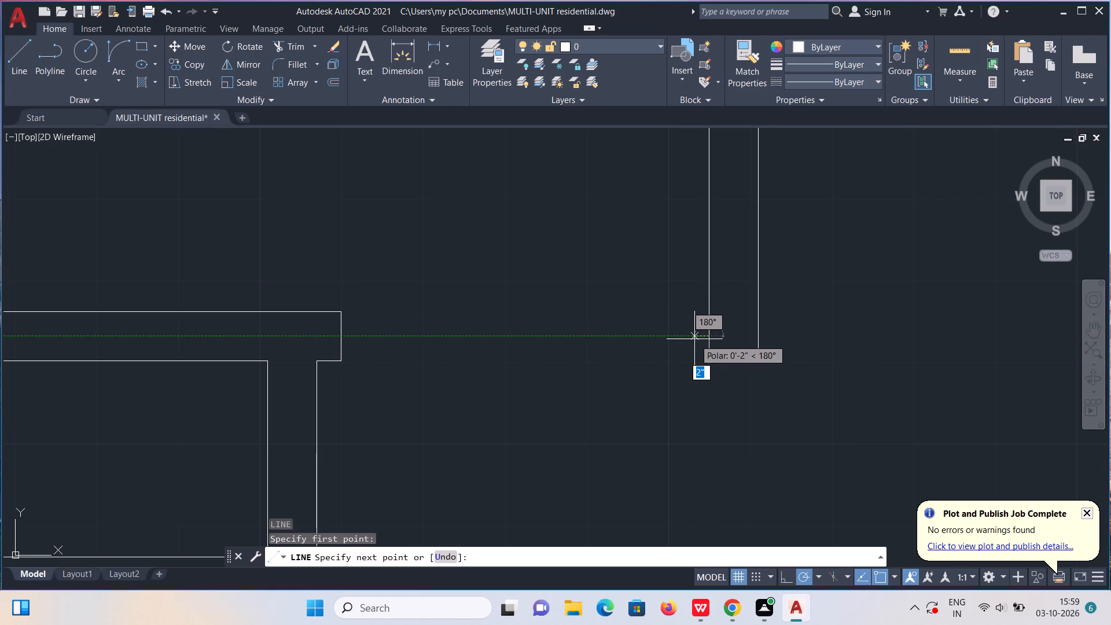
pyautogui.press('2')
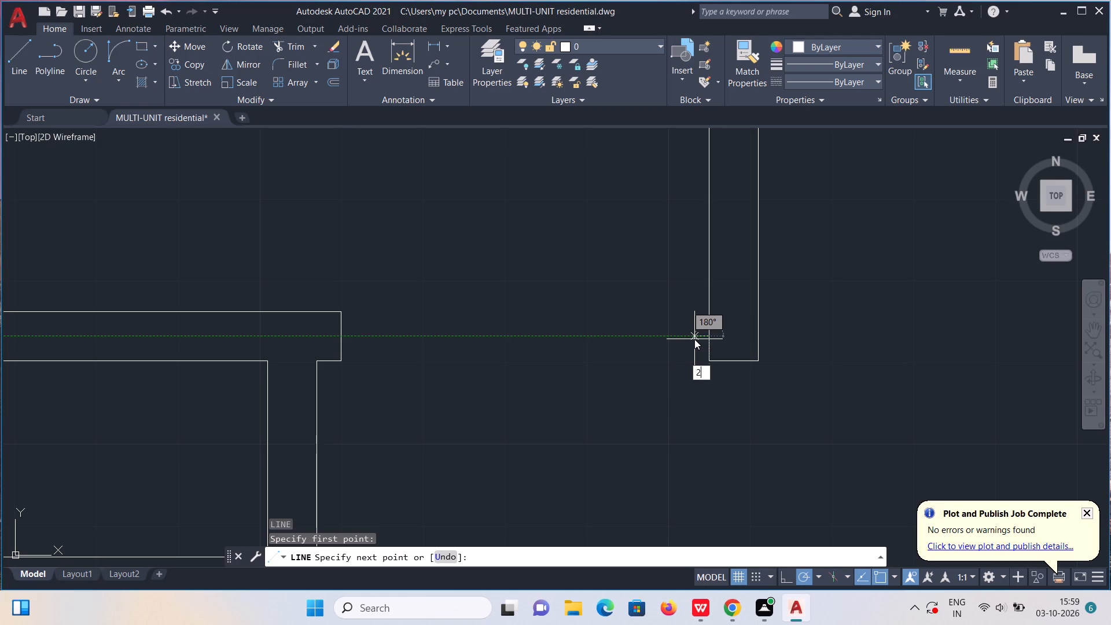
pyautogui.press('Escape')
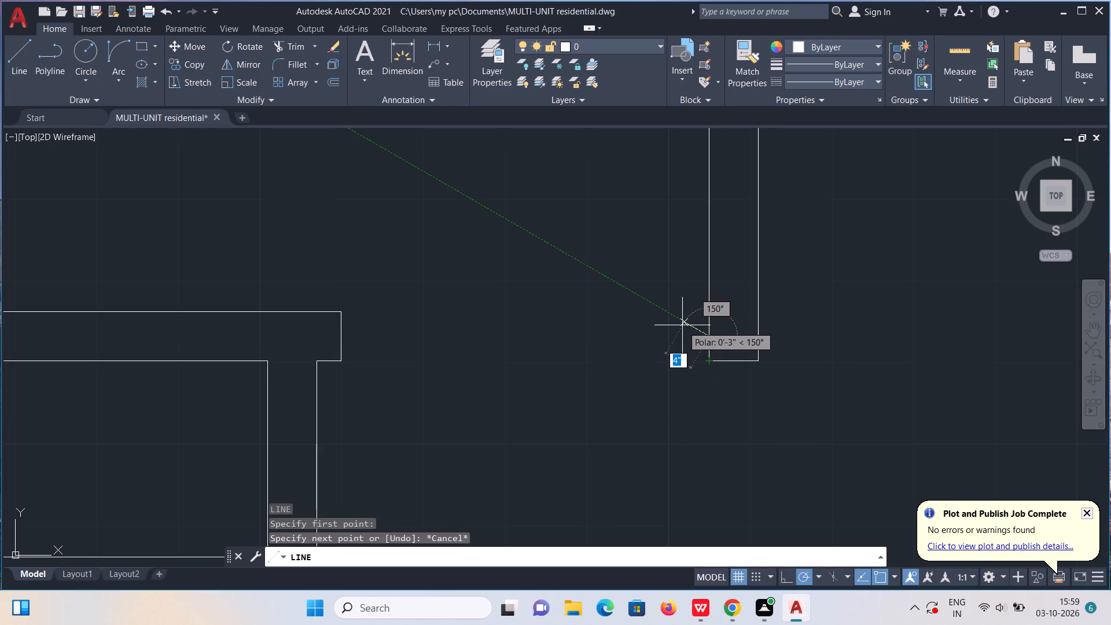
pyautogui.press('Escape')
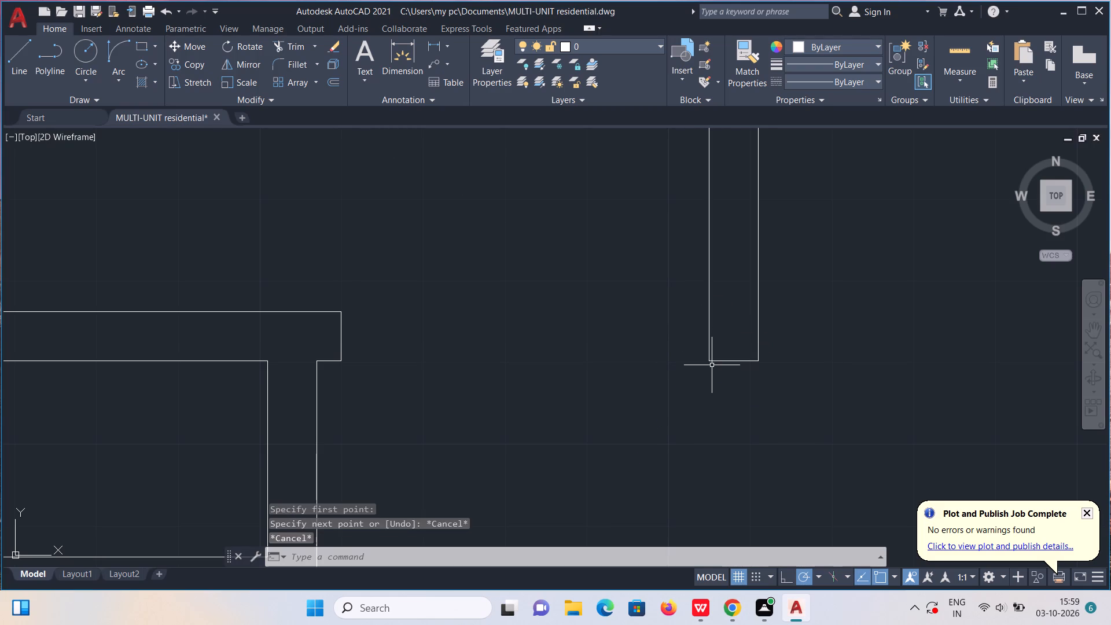
# Draw the left entrance door from the central dividing wall's lower-left corner: 2" outward, 3'9" up, and a diagonal to the stub's upper corner.
pyautogui.press('l')
pyautogui.press('Return')
pyautogui.click(708, 361)
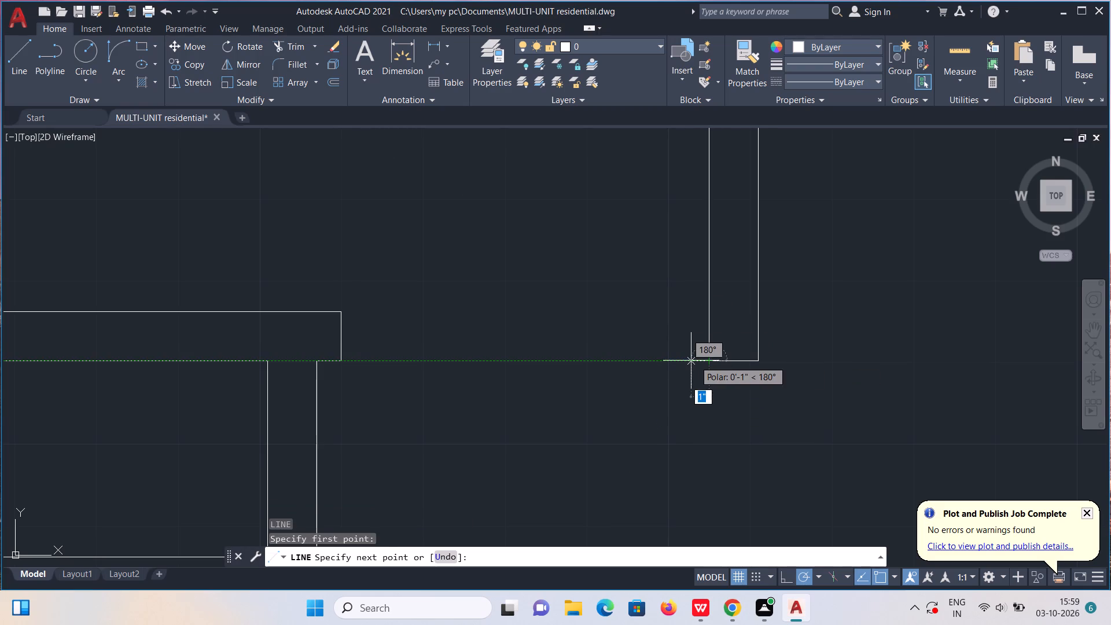
pyautogui.write('2"')
pyautogui.press('Return')
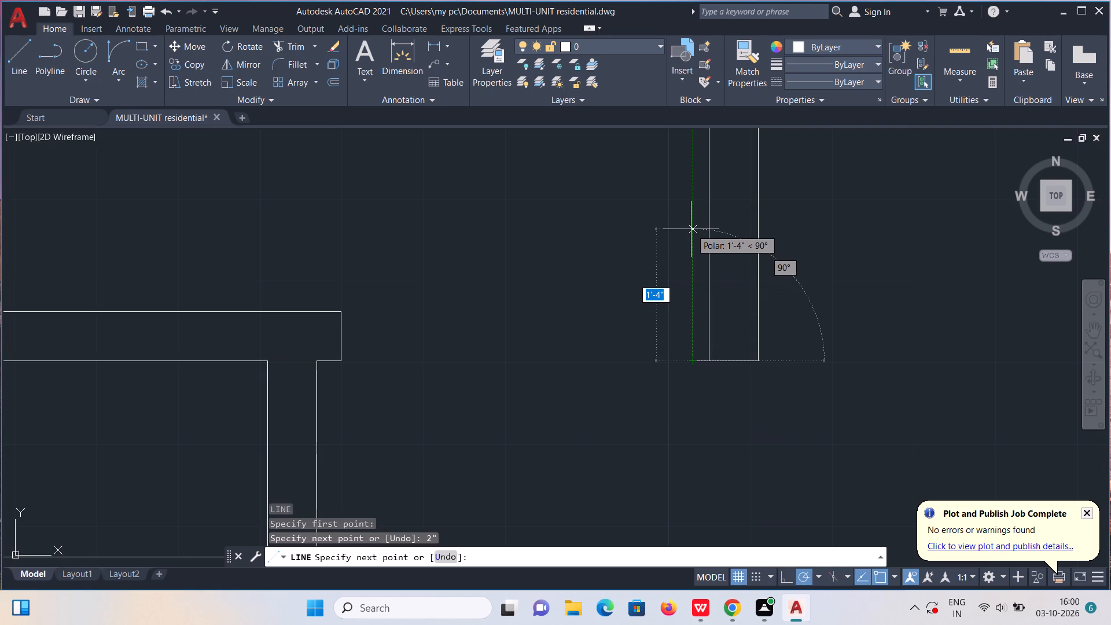
pyautogui.write('3\'9"')
pyautogui.press('Return')
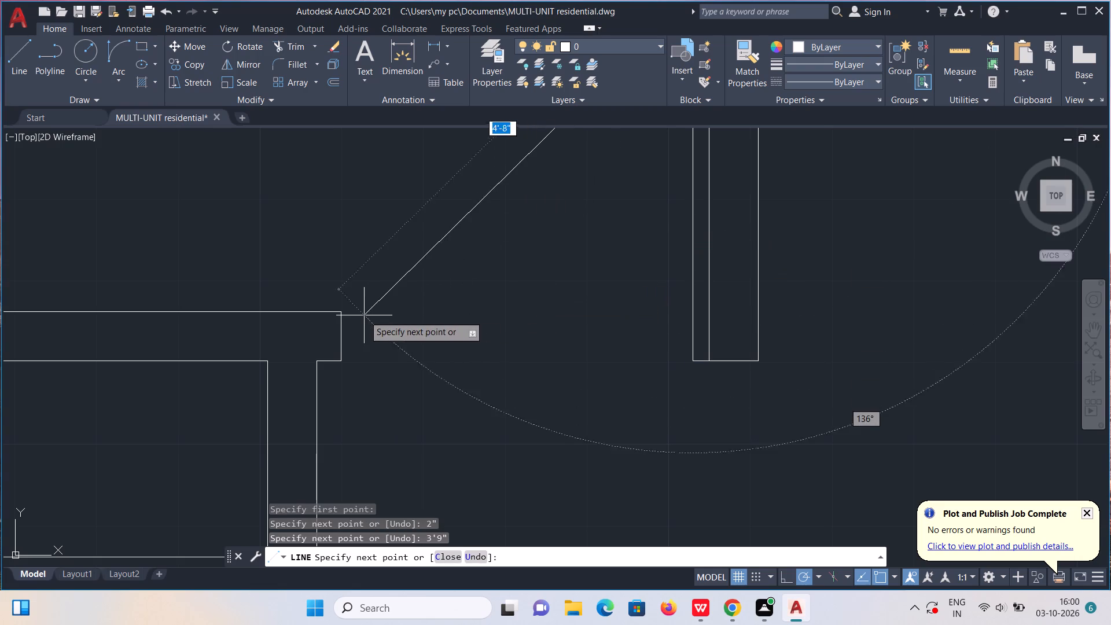
pyautogui.click(340, 314)
pyautogui.scroll(-2, 339, 320)
pyautogui.moveTo(393, 383); pyautogui.dragTo(399, 341, button='middle')
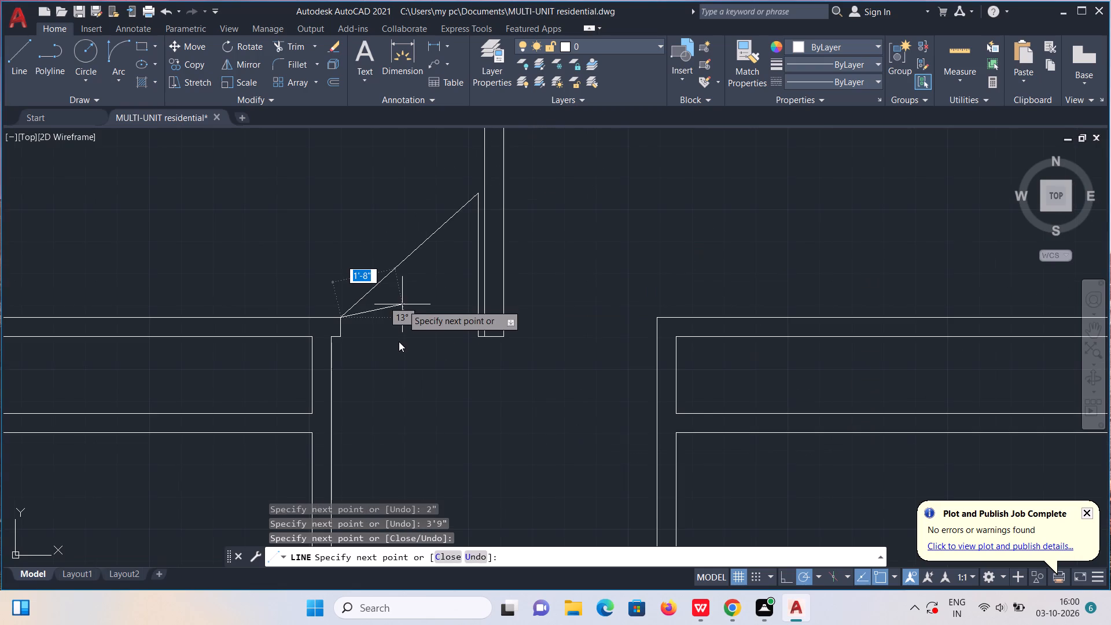
pyautogui.moveTo(399, 341); pyautogui.dragTo(372, 461, button='middle')
pyautogui.press('Escape')
# Draw the matching right door from the dividing wall's lower-right corner: 2" outward, 3'9" up, and a diagonal to the right corridor wall's top corner.
pyautogui.scroll(2, 485, 416)
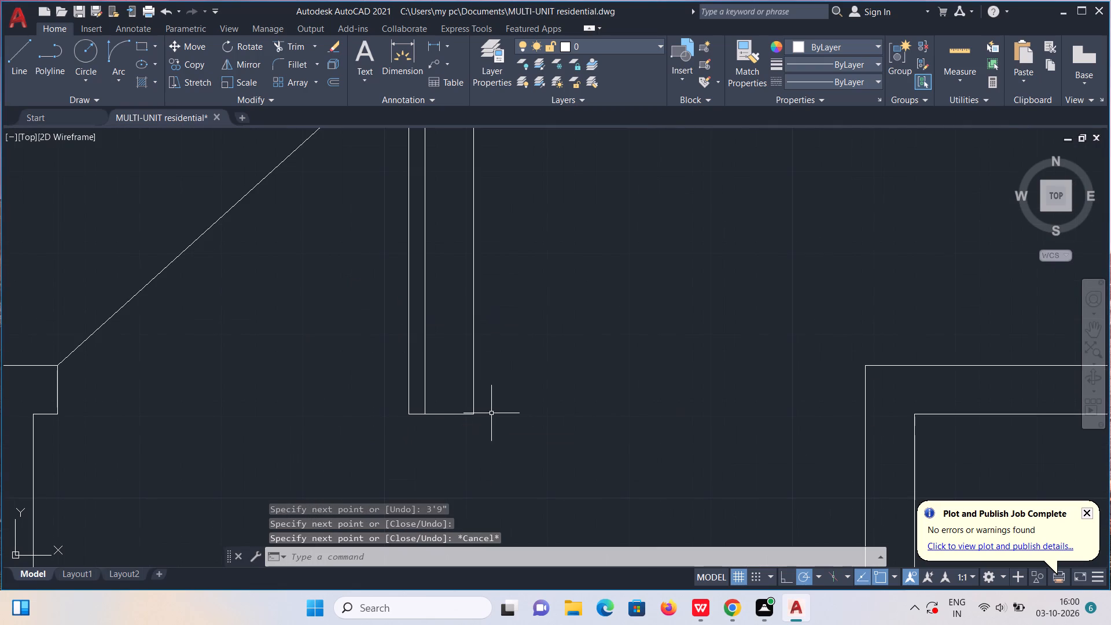
pyautogui.press('l')
pyautogui.press('Return')
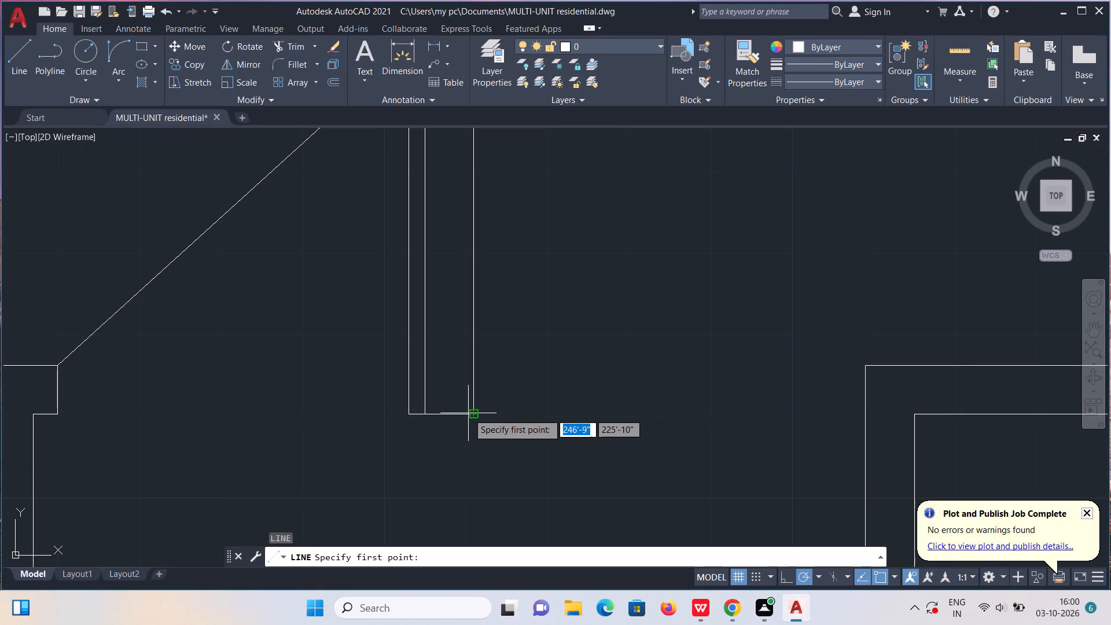
pyautogui.click(470, 413)
pyautogui.press('2')
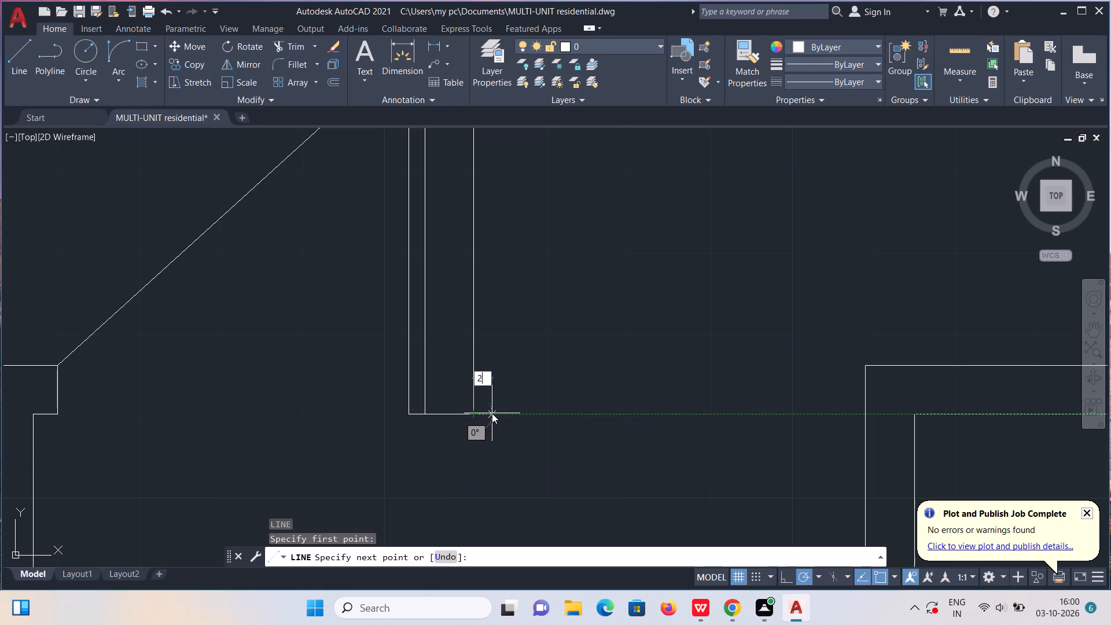
pyautogui.hotkey('shift', '"')
pyautogui.press('Return')
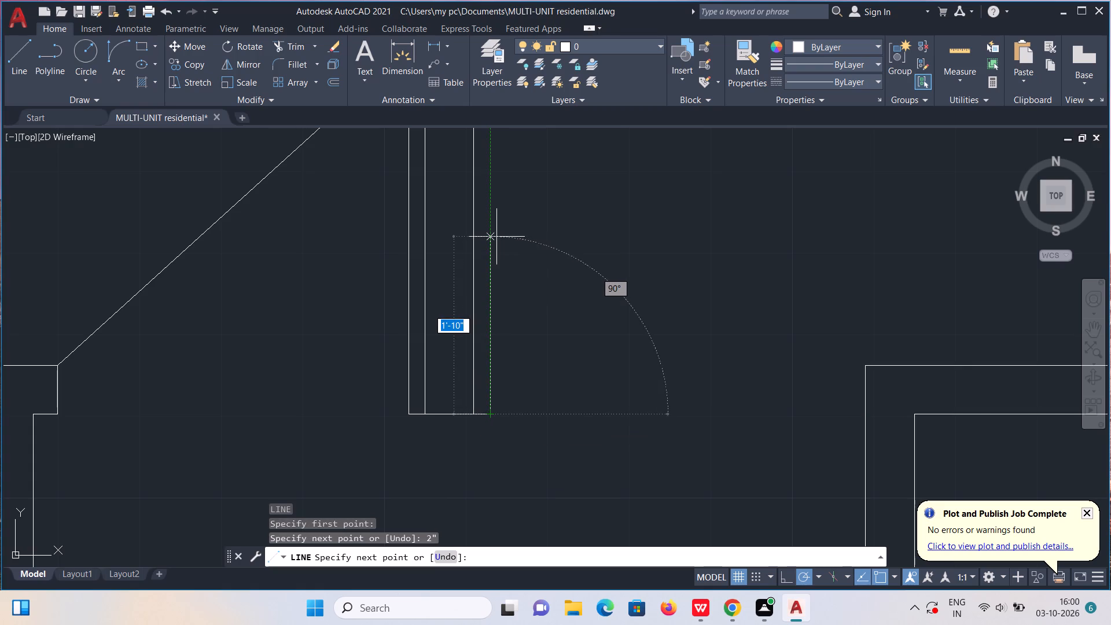
pyautogui.press('3')
pyautogui.press("'")
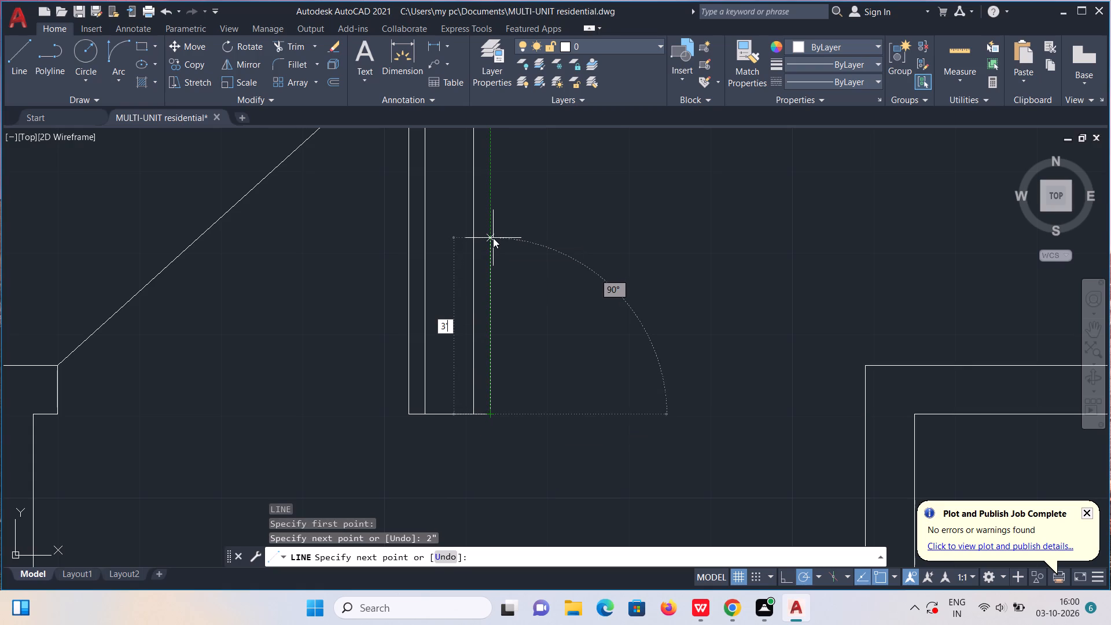
pyautogui.write('9"')
pyautogui.press('Return')
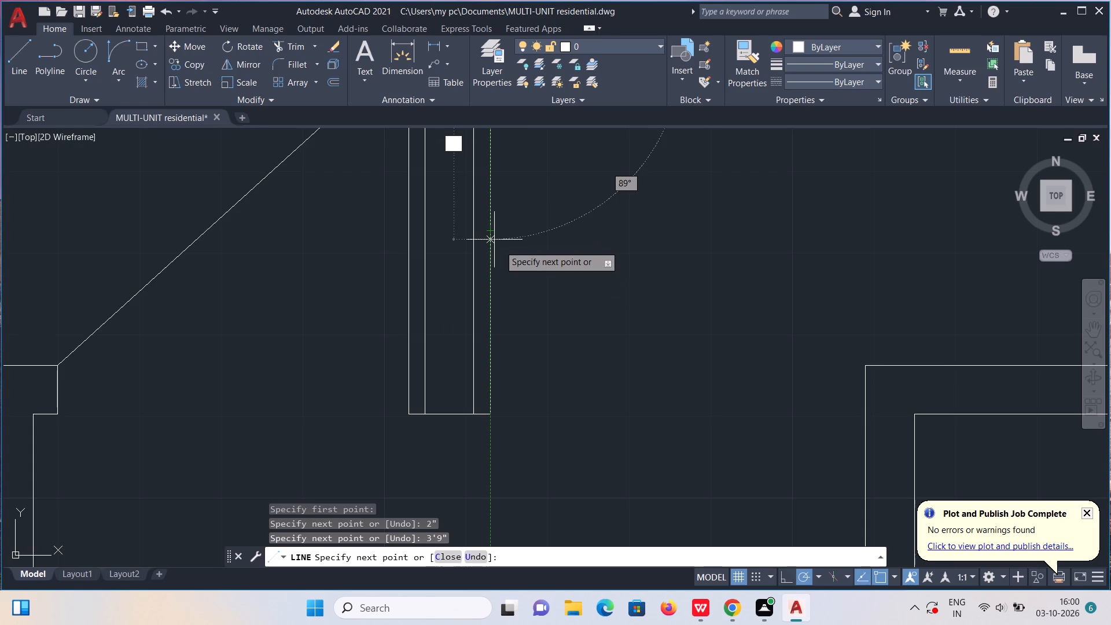
pyautogui.click(862, 366)
pyautogui.scroll(-3, 862, 366)
pyautogui.press('Escape')
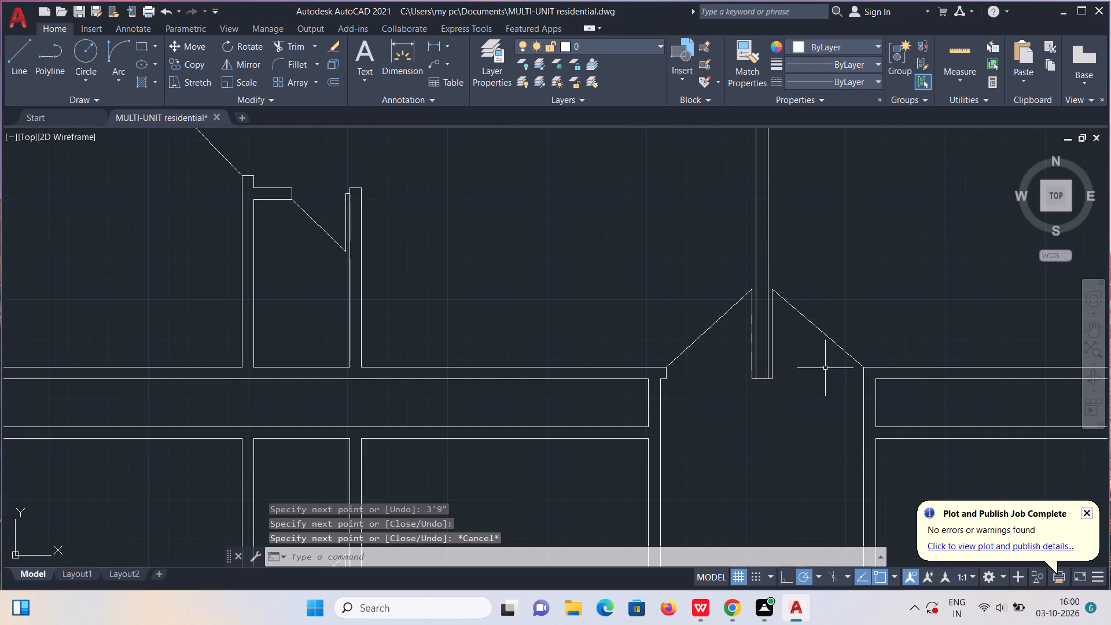
# Draw a line about 8'-6" long closing the central bay's bottom end between the two lower units' outer wall ends.
pyautogui.scroll(-3, 791, 378)
pyautogui.moveTo(793, 414); pyautogui.dragTo(789, 389, button='middle')
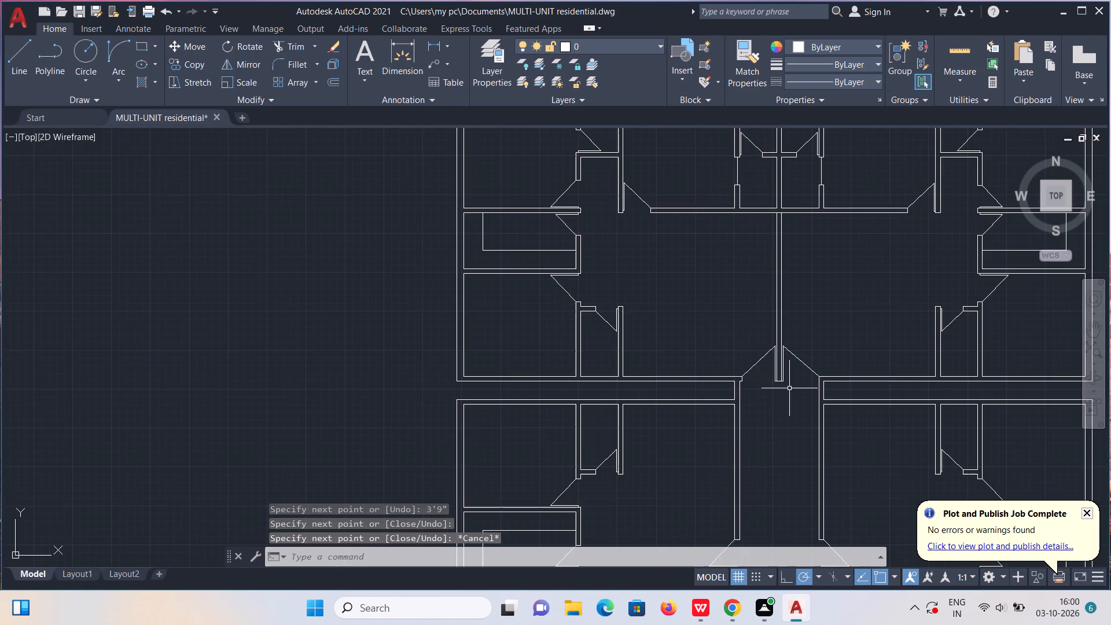
pyautogui.moveTo(789, 389); pyautogui.dragTo(690, 187, button='middle')
pyautogui.scroll(1, 716, 316)
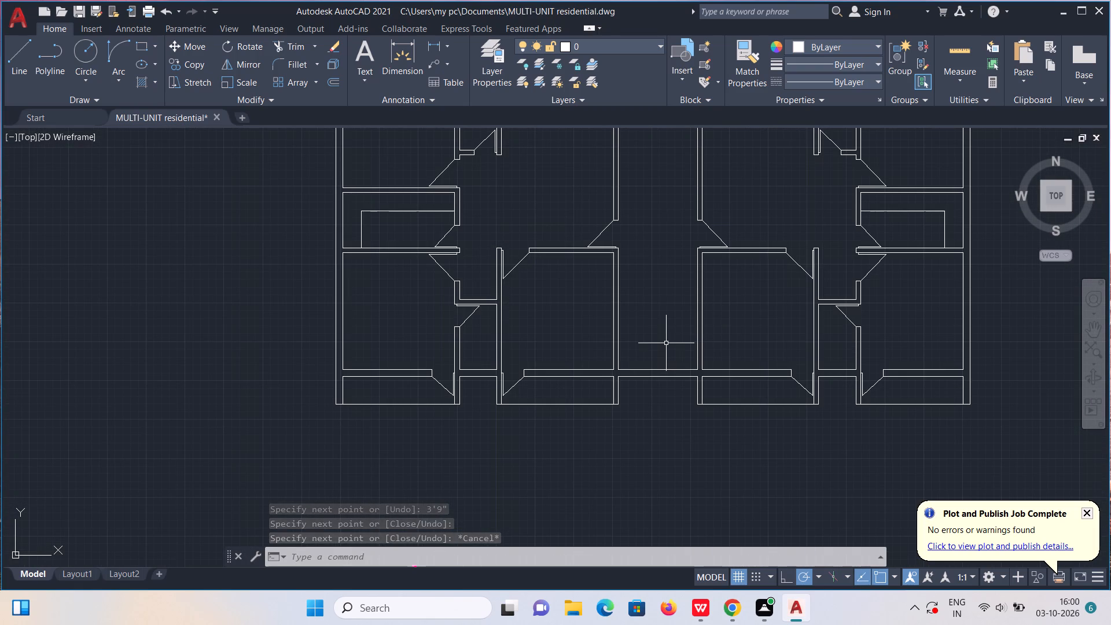
pyautogui.scroll(1, 656, 358)
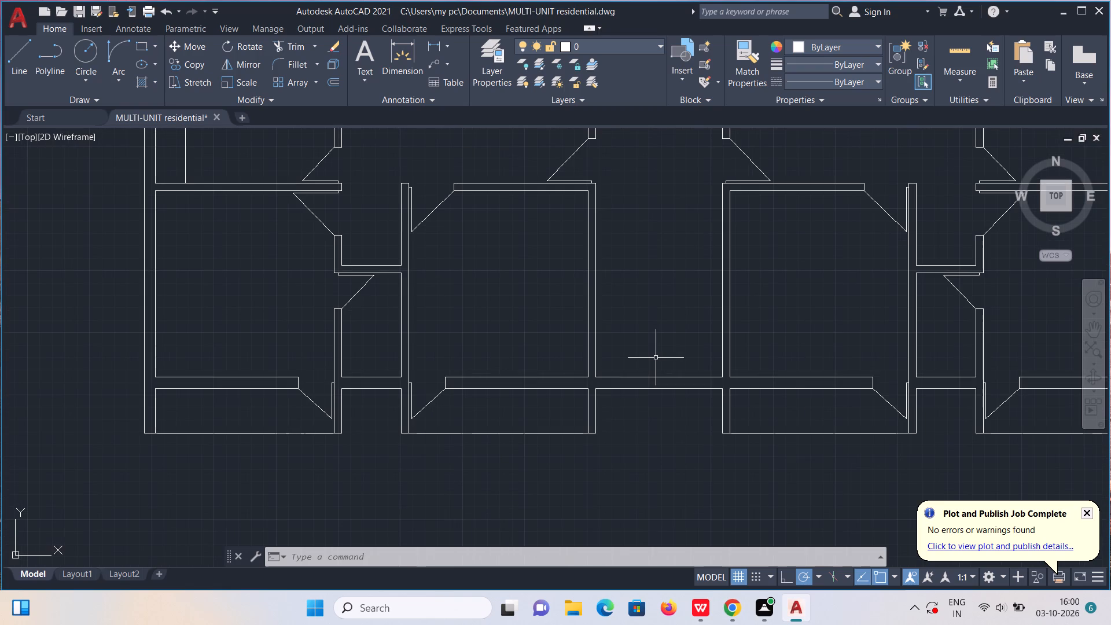
pyautogui.press('l')
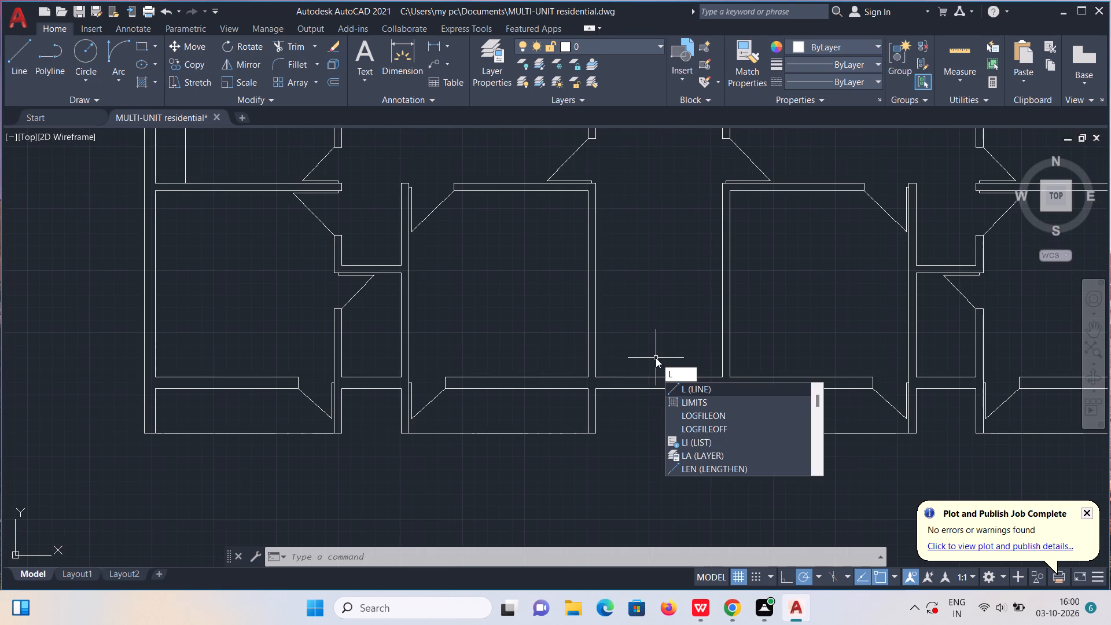
pyautogui.press('Return')
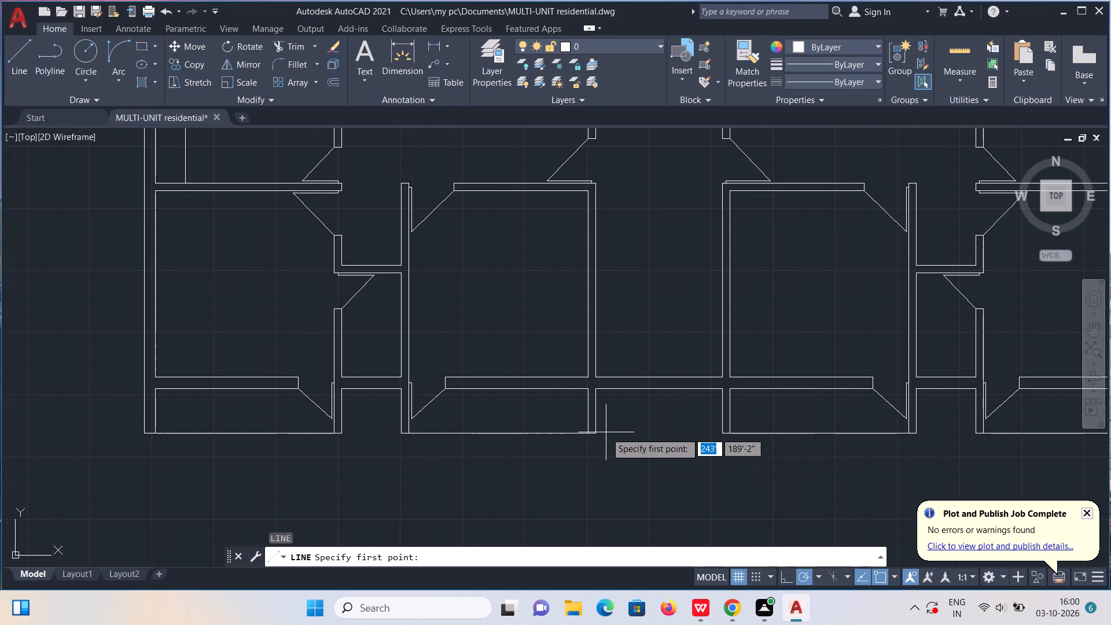
pyautogui.click(598, 431)
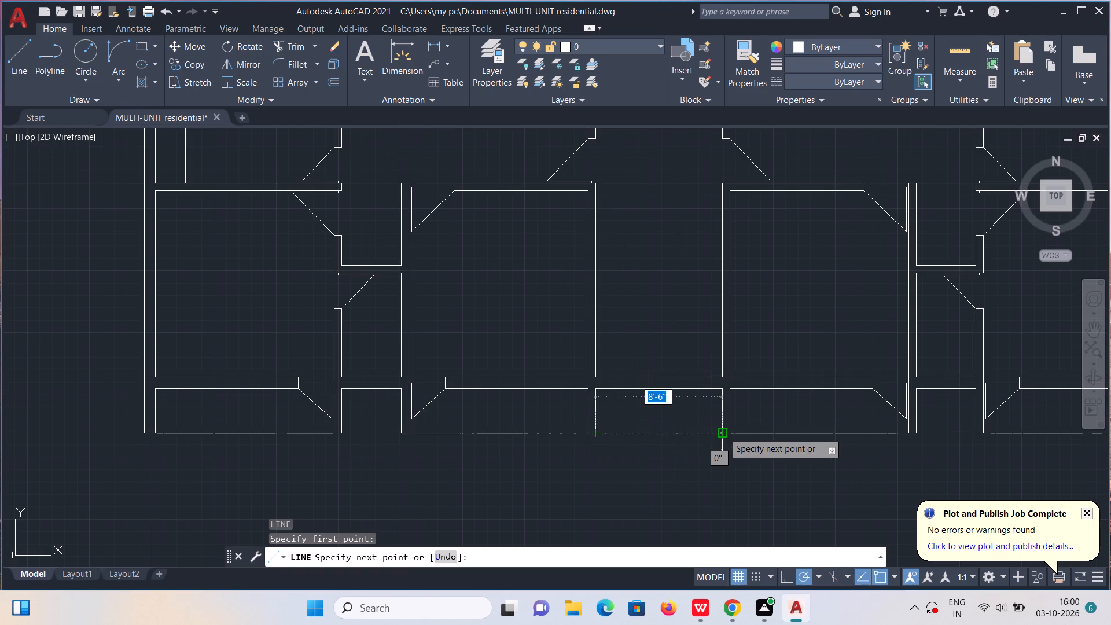
pyautogui.click(723, 432)
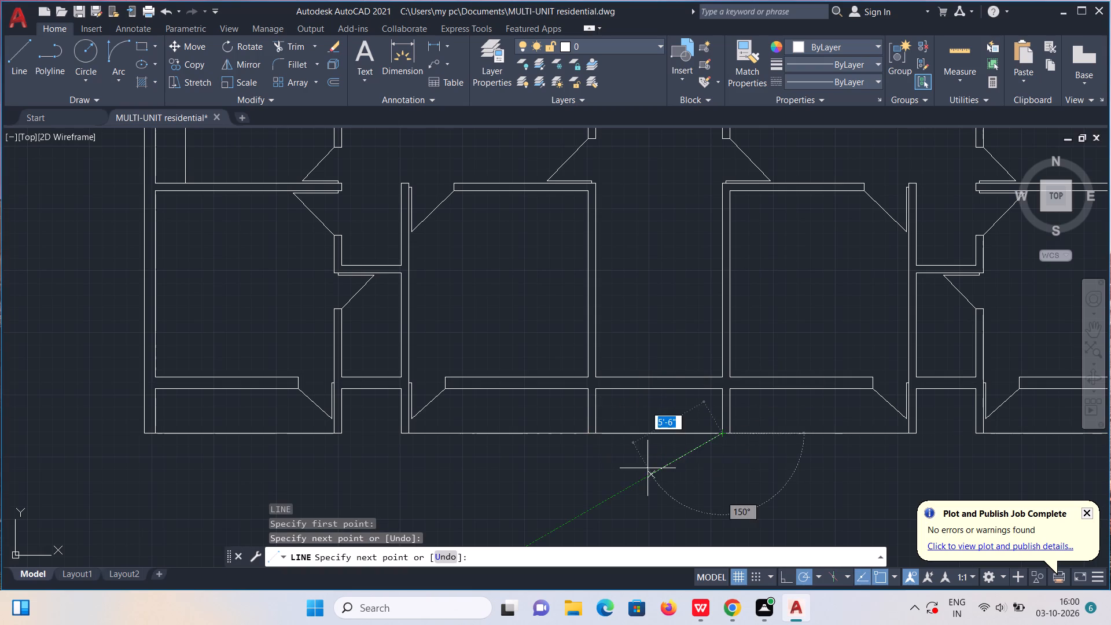
pyautogui.press('Escape')
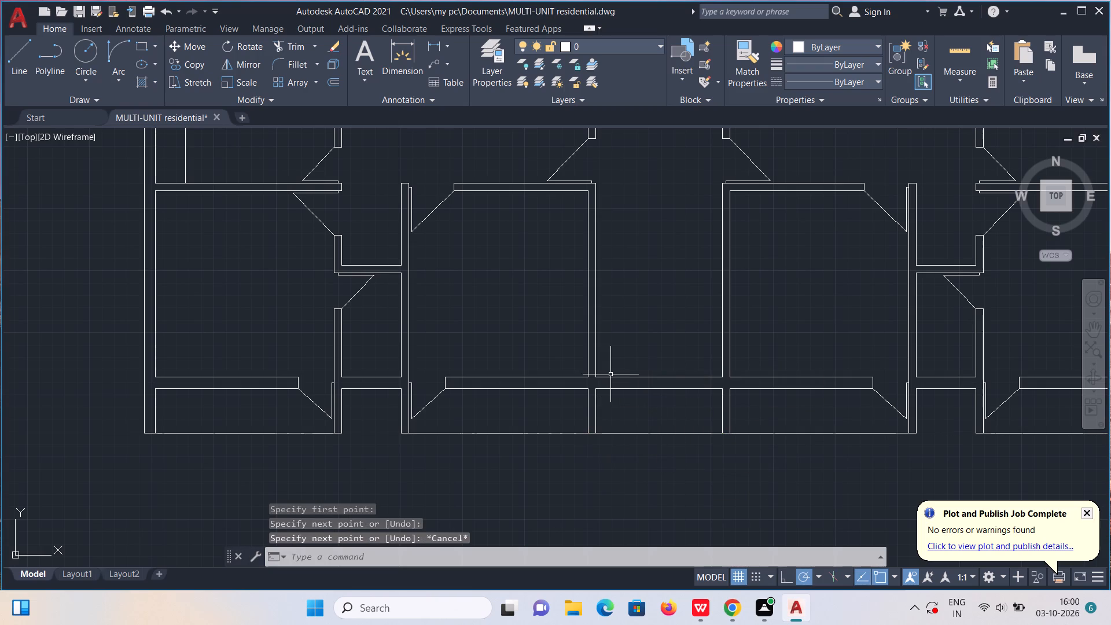
# Draw short vertical lines about 1' long on both sides of the central bay, bridging the wall gaps at the lower cross wall.
pyautogui.press('l')
pyautogui.press('Return')
pyautogui.scroll(2, 605, 373)
pyautogui.click(578, 385)
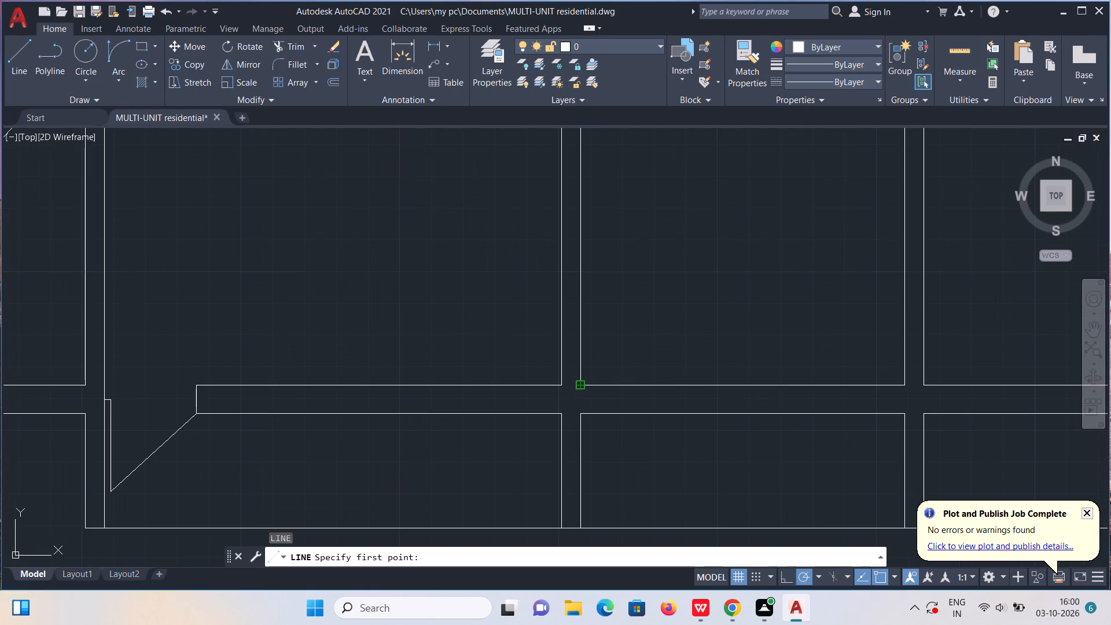
pyautogui.click(580, 423)
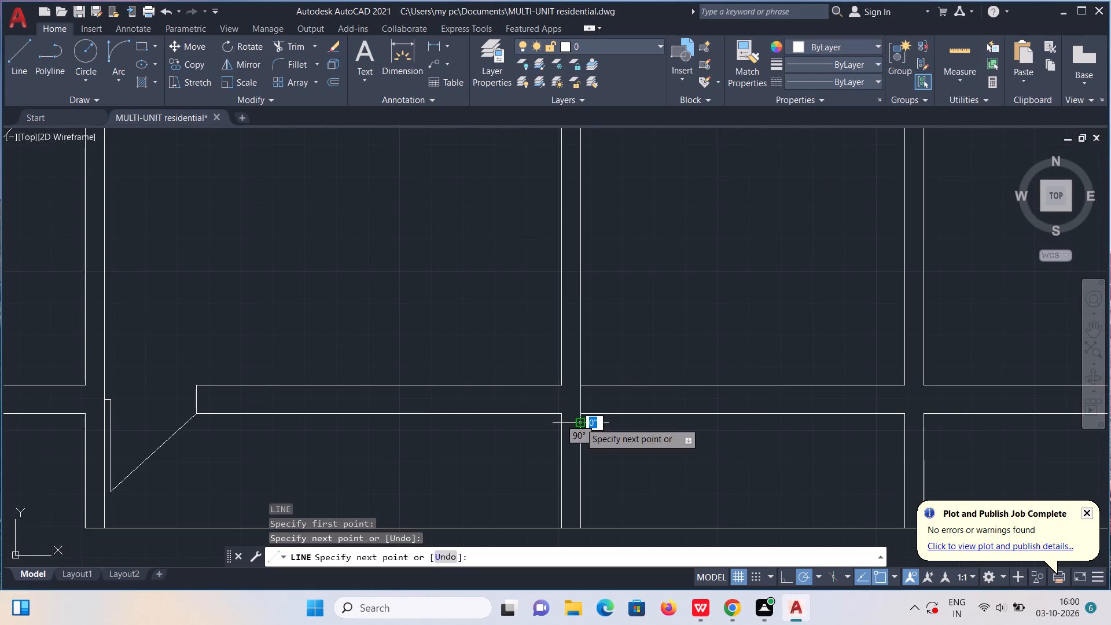
pyautogui.press('Escape')
pyautogui.press('l')
pyautogui.press('Return')
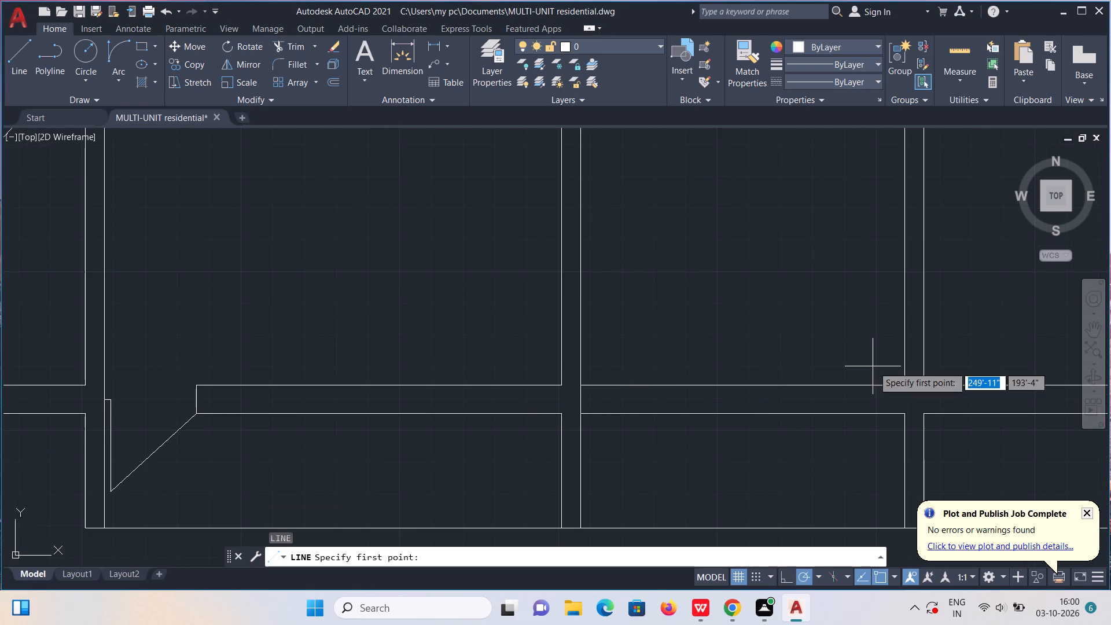
pyautogui.click(907, 387)
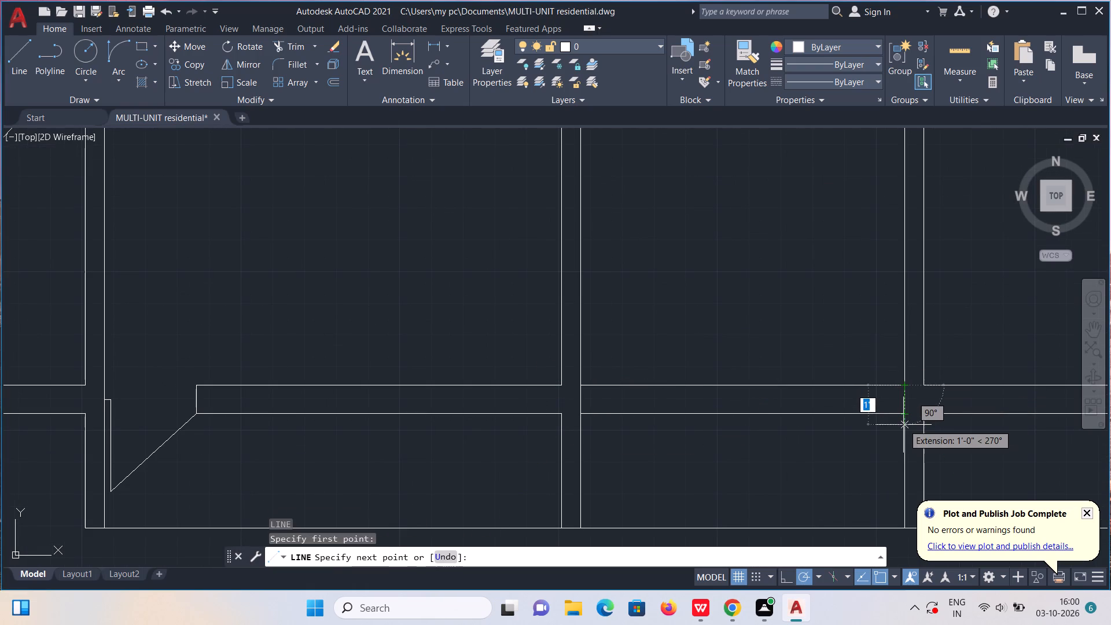
pyautogui.click(905, 424)
pyautogui.press('Escape')
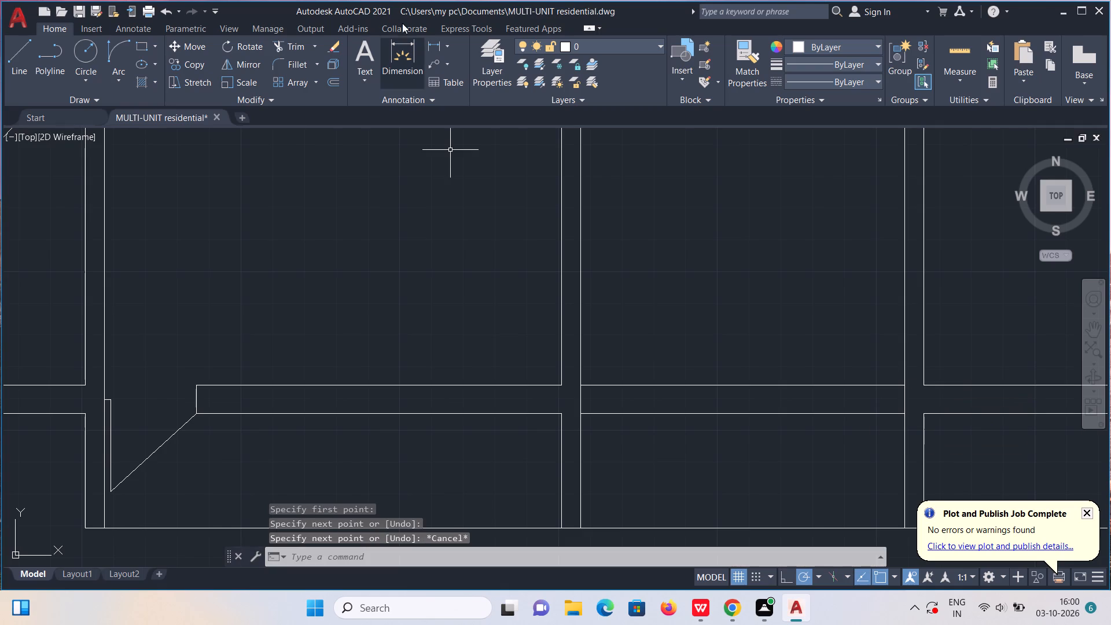
# Trim away both horizontal cross-wall lines spanning the central bay.
pyautogui.click(295, 43)
pyautogui.moveTo(707, 338); pyautogui.dragTo(714, 455)
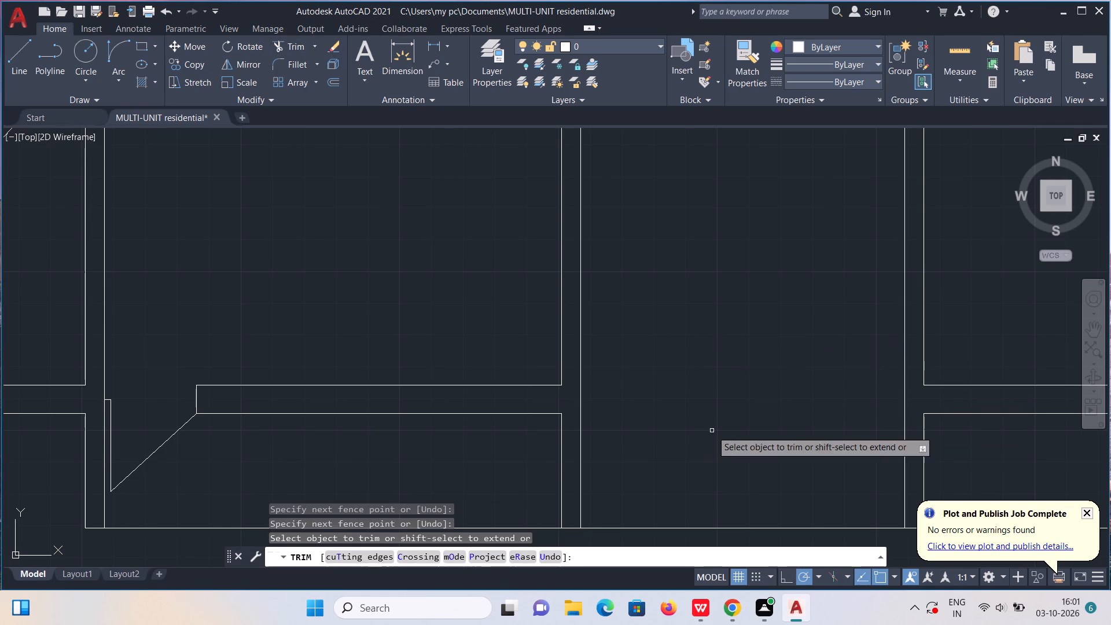
pyautogui.press('Escape')
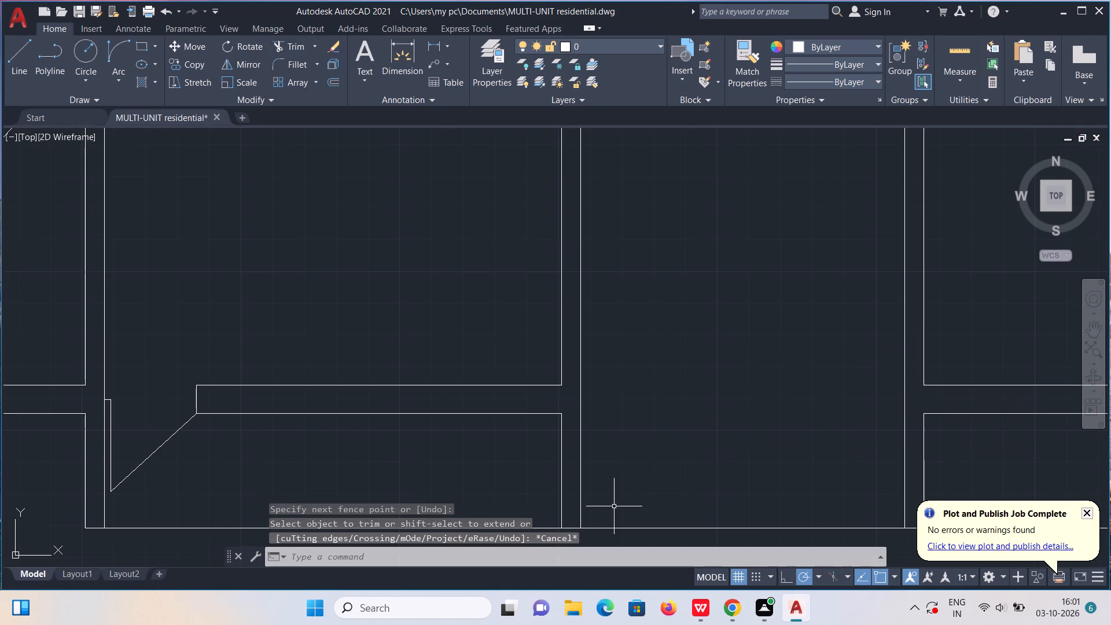
# Draw the inner face of the central bay's bottom wall 6" above the outer line, spanning between the two side walls.
pyautogui.scroll(-2, 598, 477)
pyautogui.scroll(1, 609, 473)
pyautogui.moveTo(606, 443); pyautogui.dragTo(604, 434, button='middle')
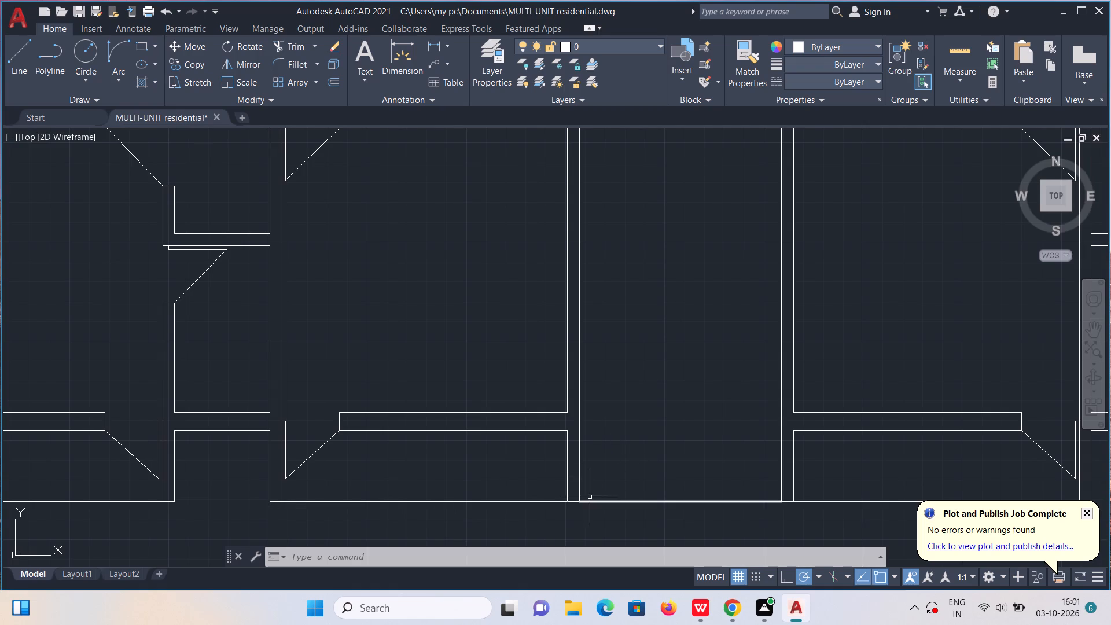
pyautogui.press('l')
pyautogui.press('Return')
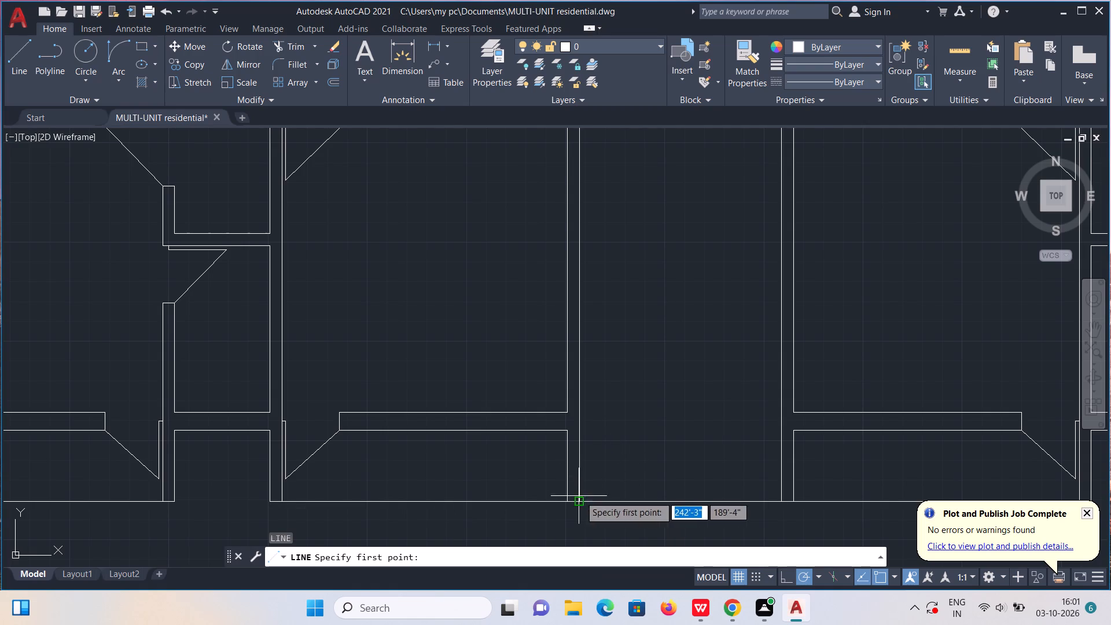
pyautogui.click(578, 502)
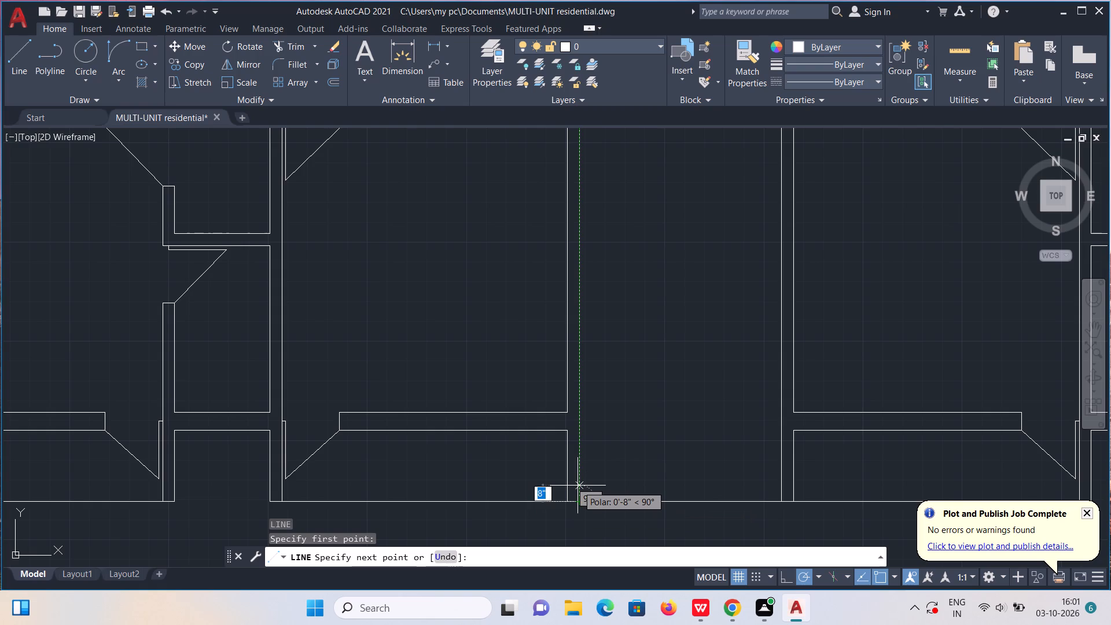
pyautogui.write('6"')
pyautogui.press('Return')
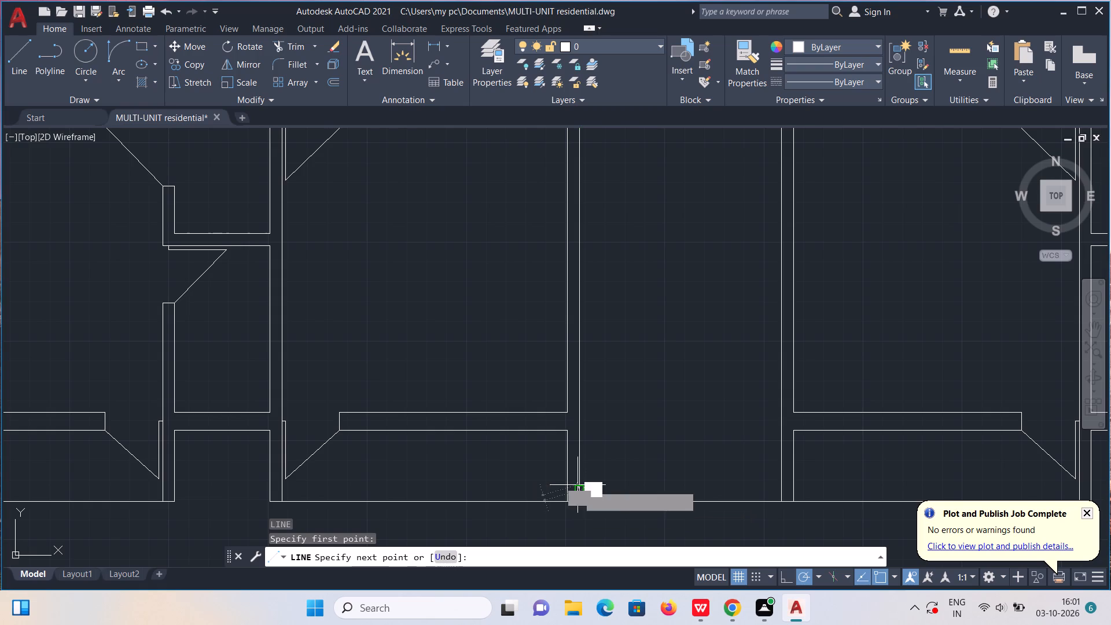
pyautogui.click(780, 491)
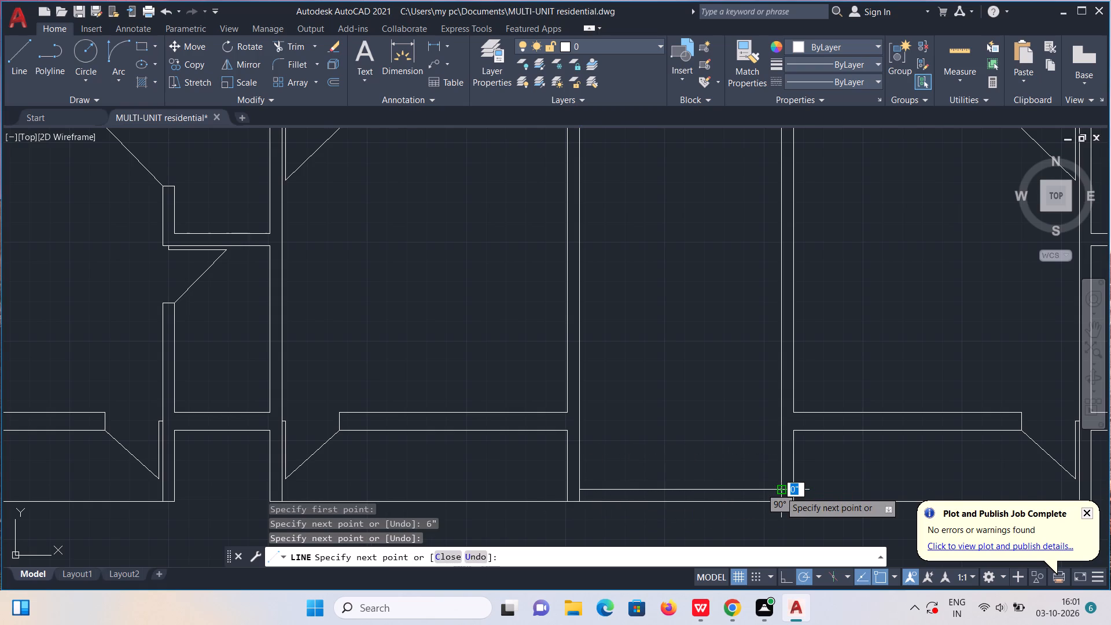
pyautogui.press('Escape')
# Trim the side wall lines below the new inner wall line at both bottom corners of the central bay.
pyautogui.click(293, 46)
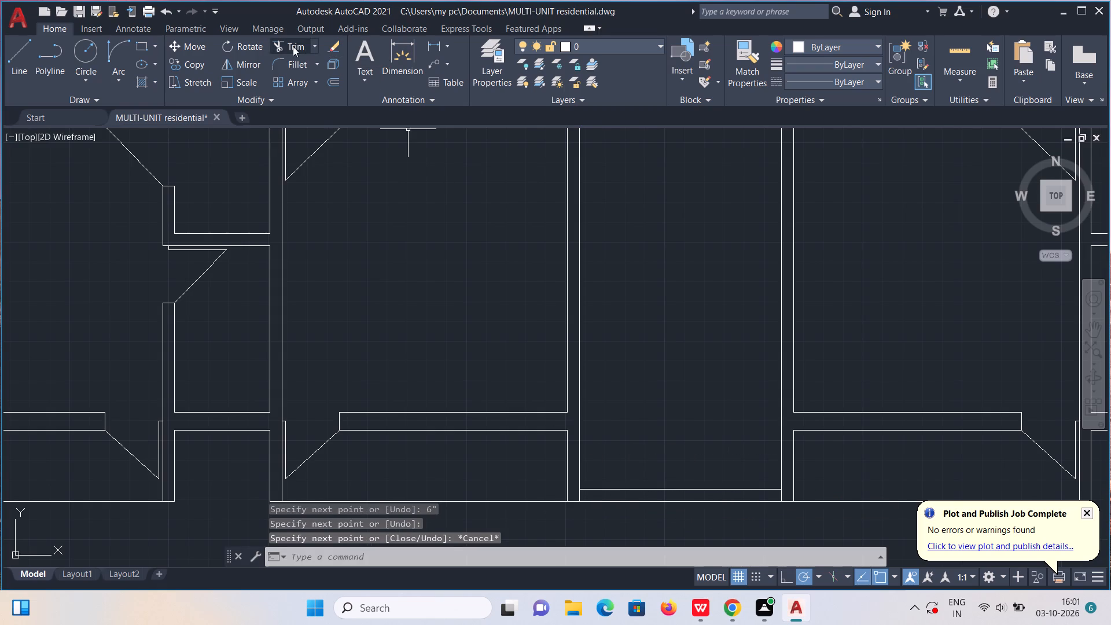
pyautogui.scroll(3, 584, 539)
pyautogui.moveTo(595, 417); pyautogui.dragTo(615, 416)
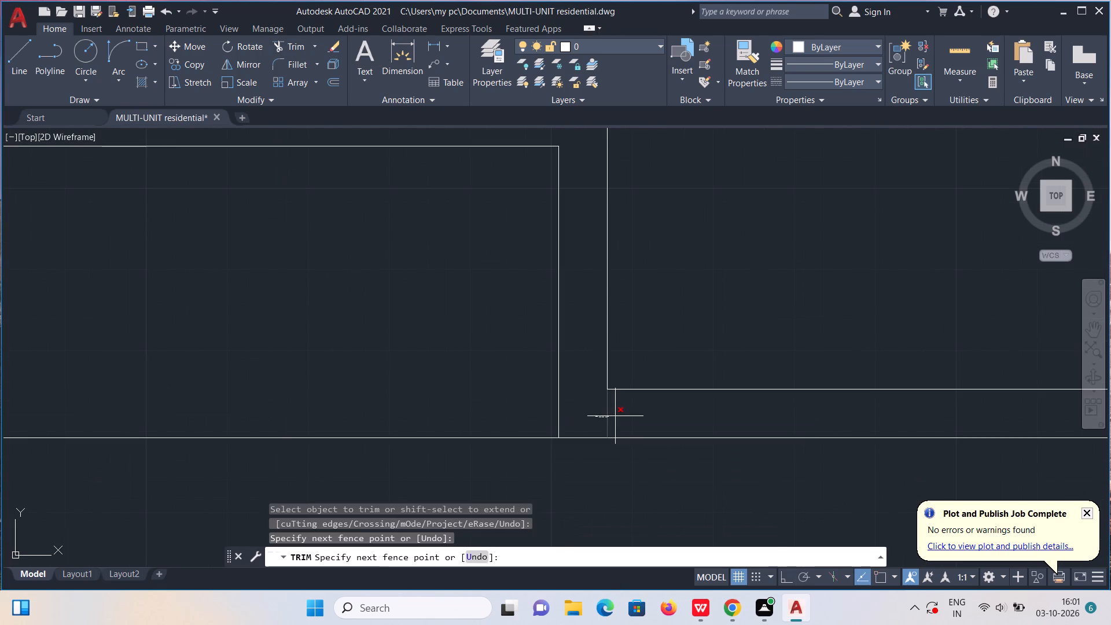
pyautogui.scroll(-3, 615, 416)
pyautogui.scroll(2, 863, 423)
pyautogui.moveTo(756, 417); pyautogui.dragTo(777, 412)
pyautogui.scroll(-2, 774, 412)
pyautogui.press('Escape')
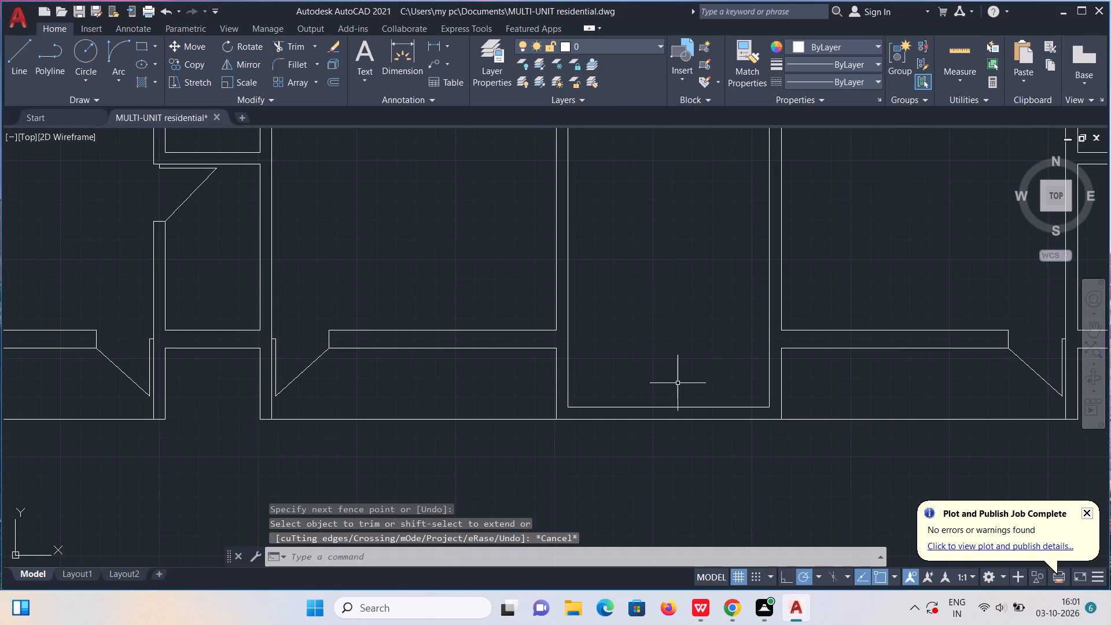
# Offset the inner face of the central bay's bottom wall upward about 5'-11" to form the stair landing edge.
pyautogui.click(332, 77)
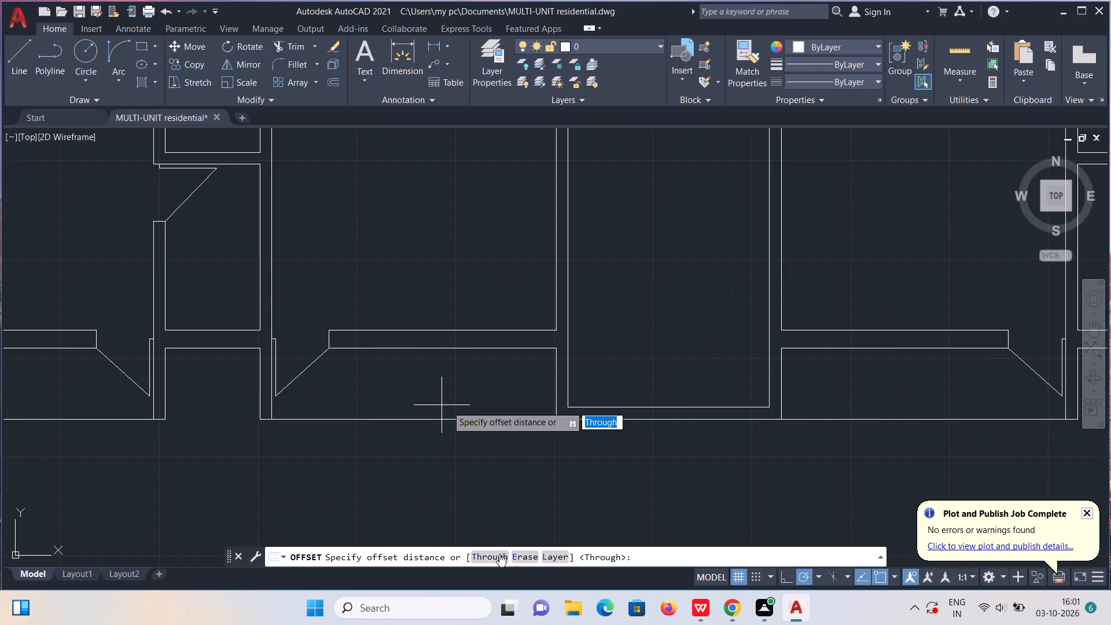
pyautogui.click(496, 554)
pyautogui.click(646, 406)
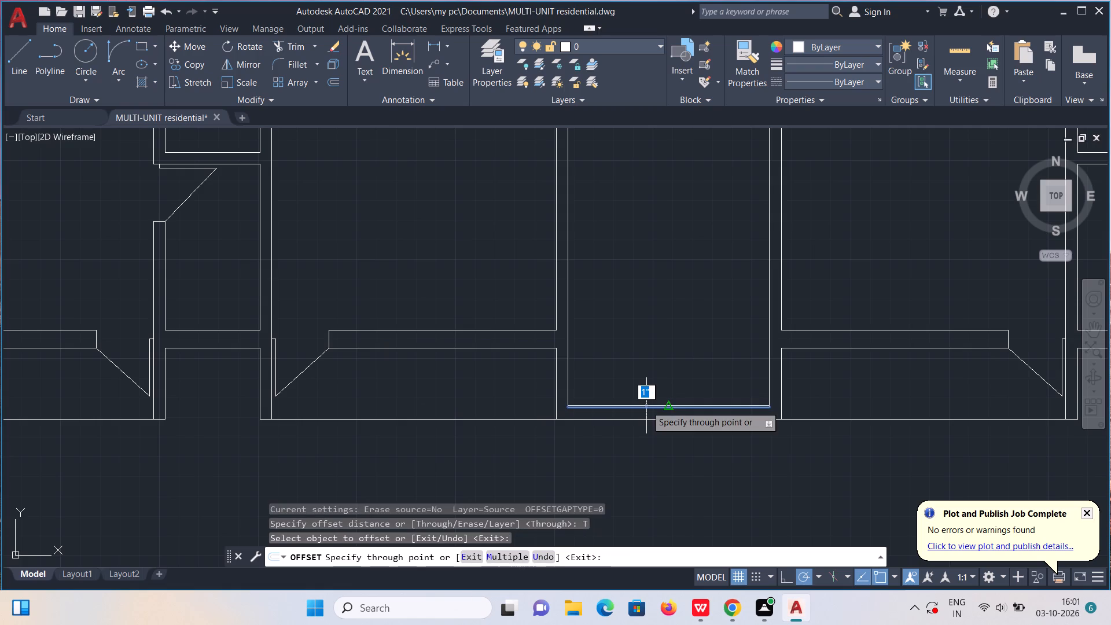
pyautogui.click(651, 266)
# Measure the central bay's clear width and offset its left inner wall line 4'3" inward as the stair centre line.
pyautogui.scroll(-2, 651, 282)
pyautogui.moveTo(647, 260); pyautogui.dragTo(606, 459, button='middle')
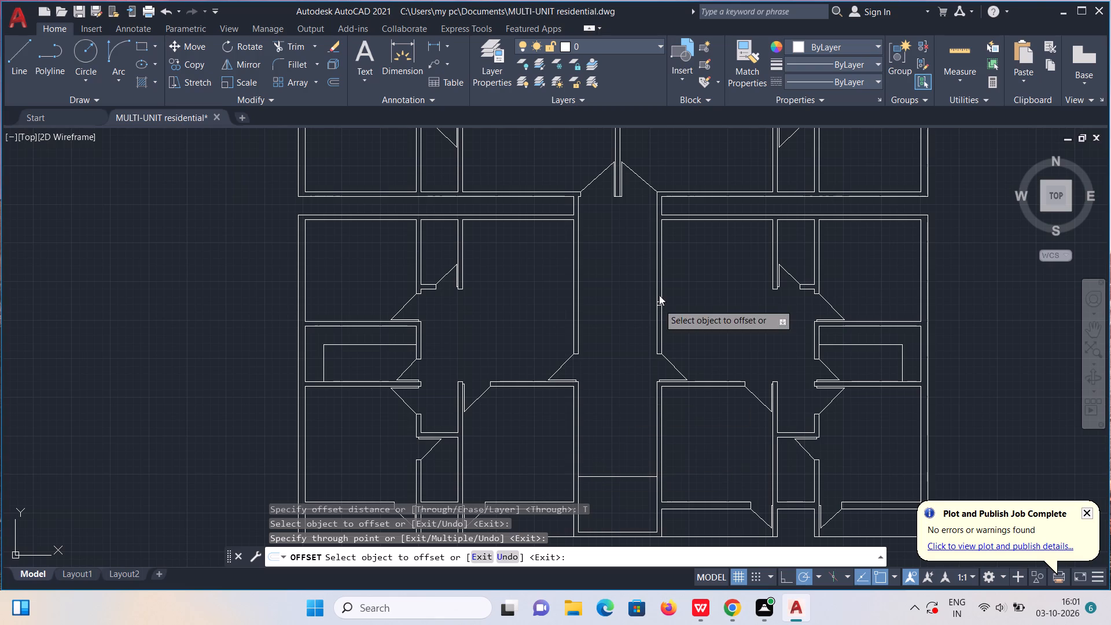
pyautogui.click(946, 50)
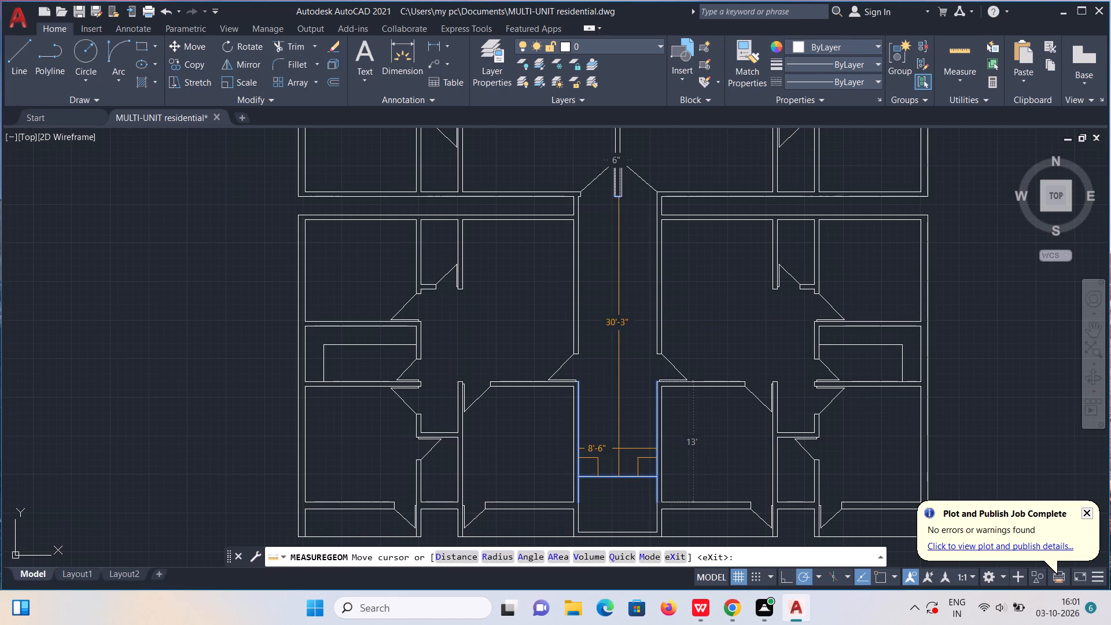
pyautogui.press('Escape')
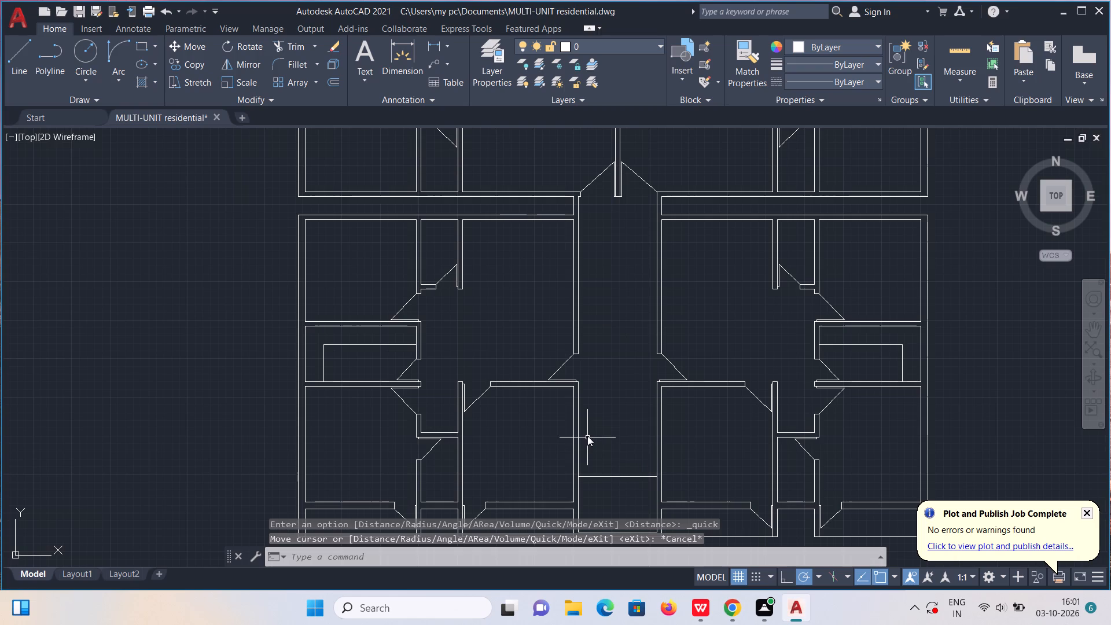
pyautogui.click(335, 83)
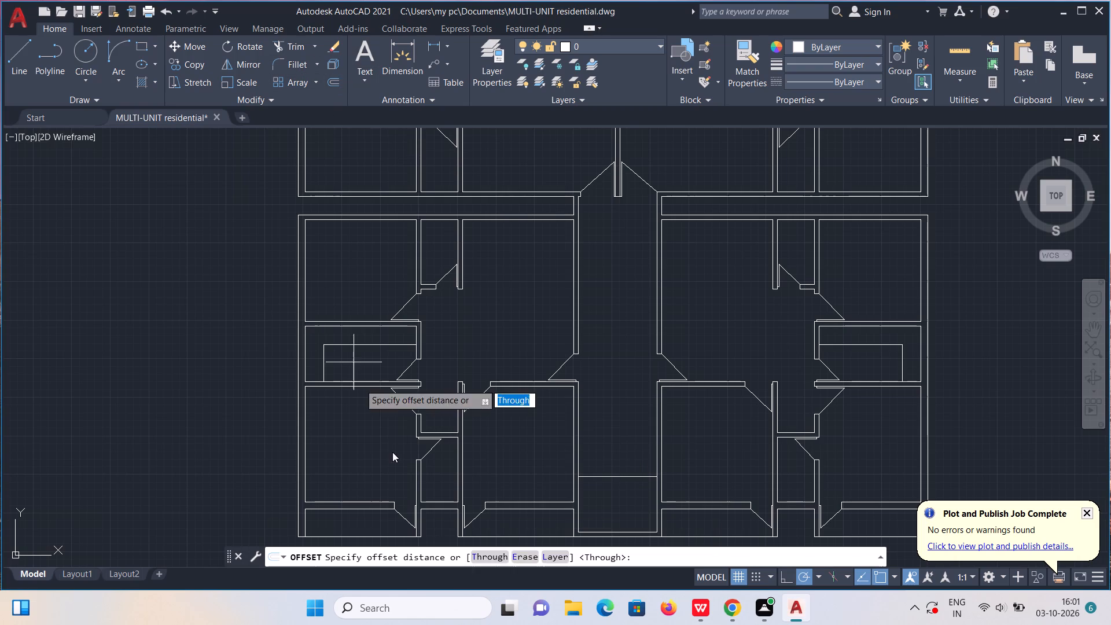
pyautogui.click(490, 552)
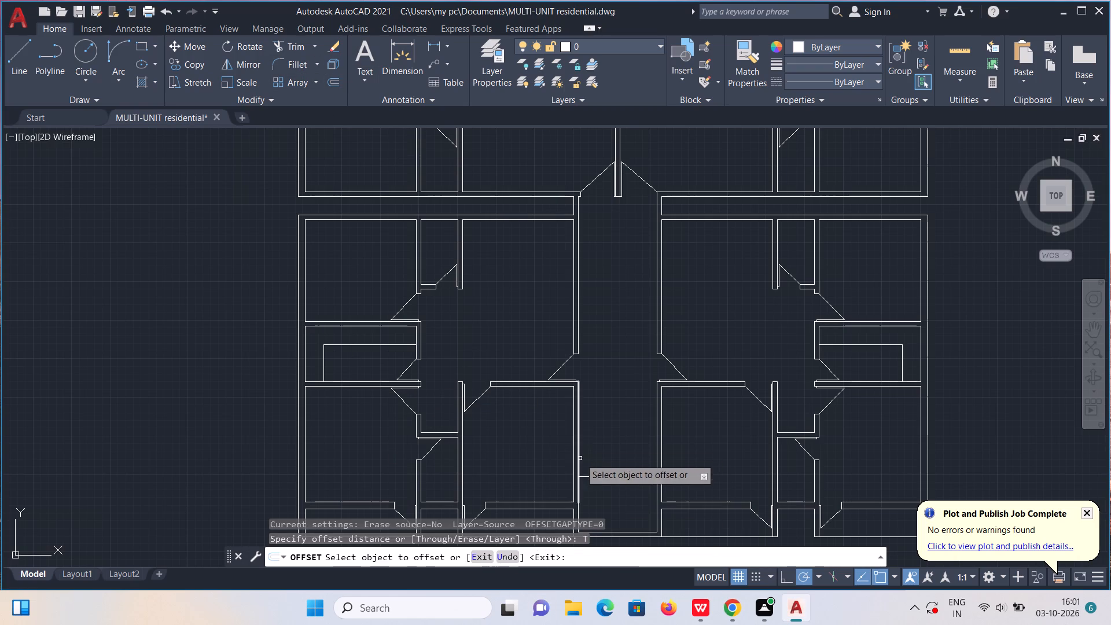
pyautogui.click(580, 458)
pyautogui.press('4')
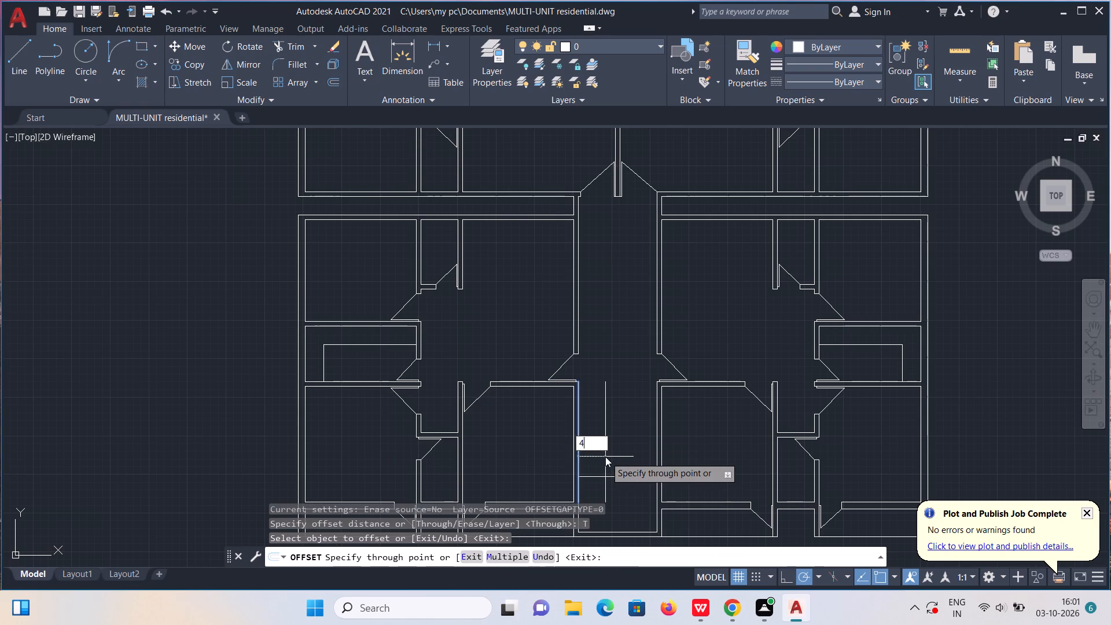
pyautogui.press("'")
pyautogui.press('3')
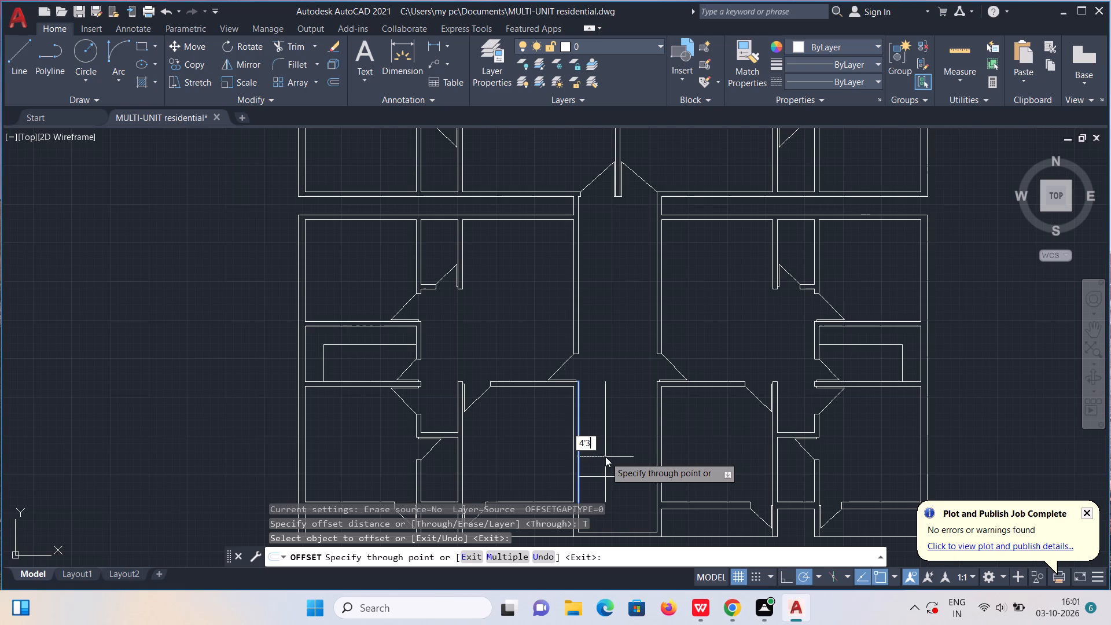
pyautogui.hotkey('shift', '"')
pyautogui.press('Return')
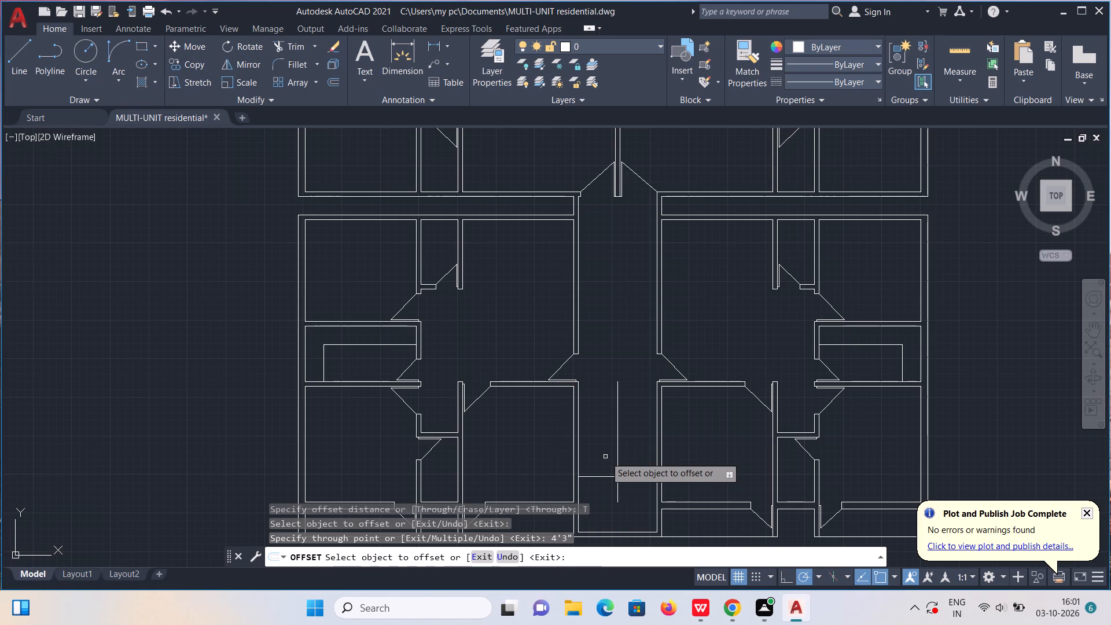
# Trim the stair centre line below the landing edge.
pyautogui.click(294, 50)
pyautogui.moveTo(606, 497); pyautogui.dragTo(613, 497)
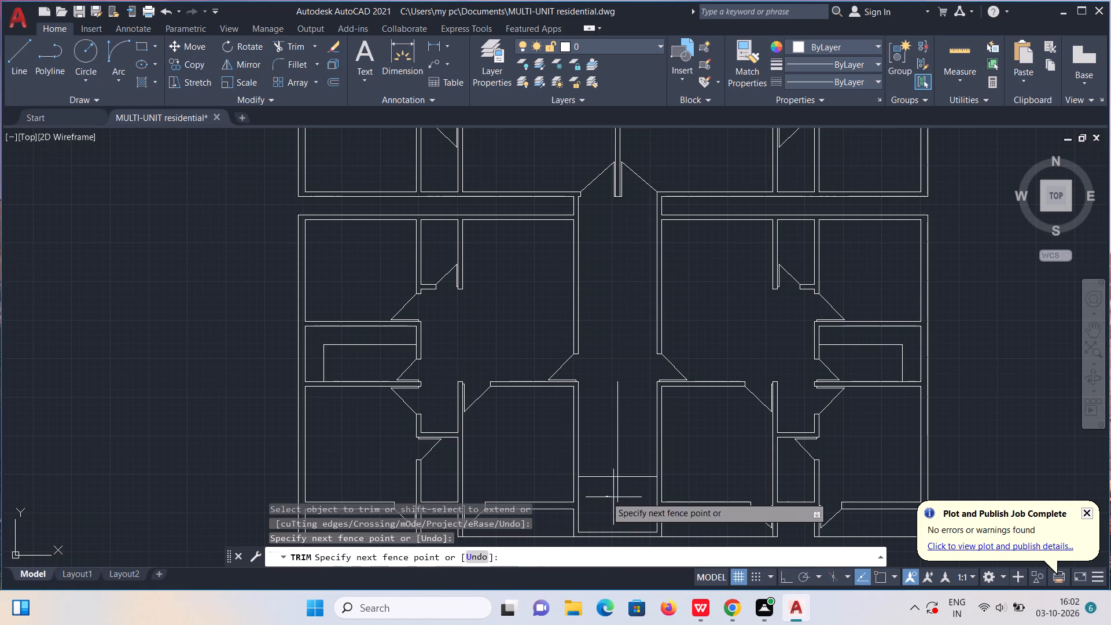
pyautogui.moveTo(613, 497); pyautogui.dragTo(623, 495)
pyautogui.press('Escape')
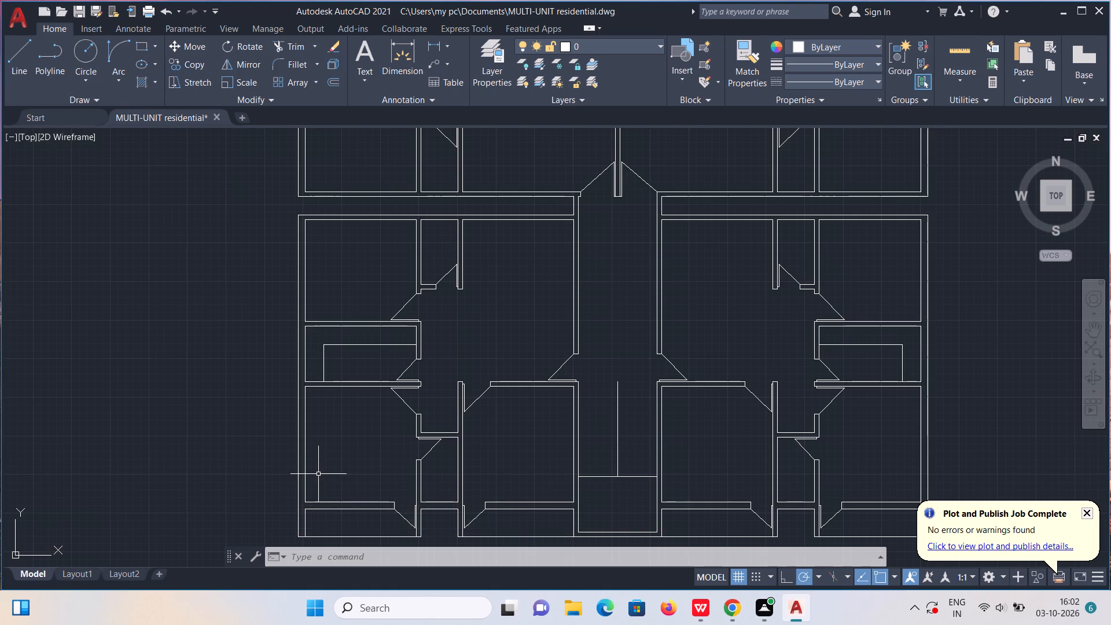
pyautogui.press('l')
pyautogui.press('Escape')
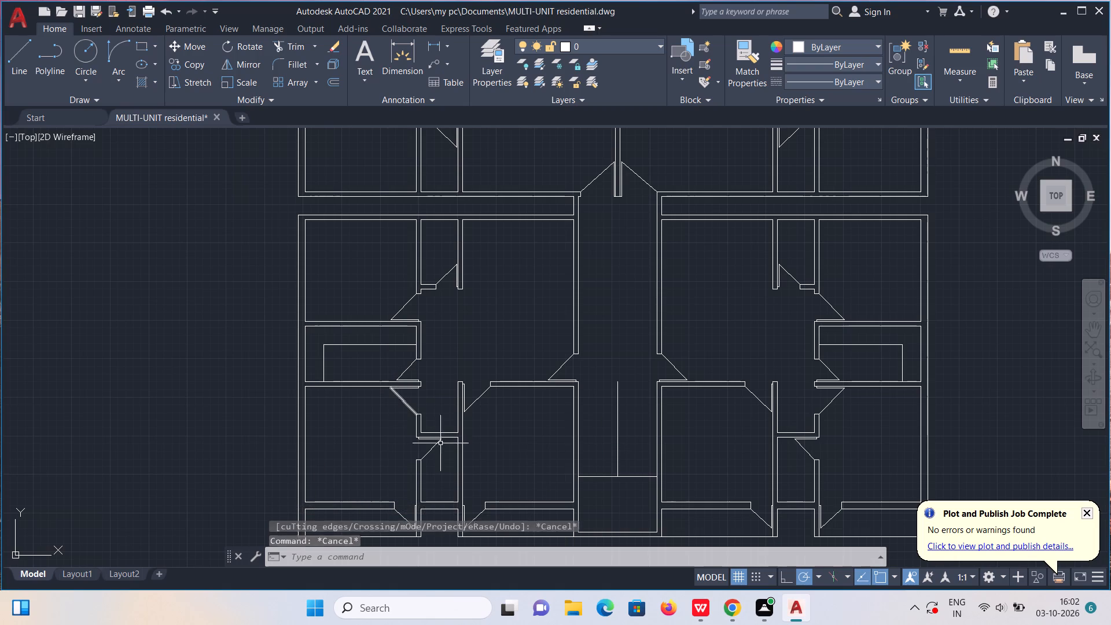
# Offset the landing edge up to the centre line's upper end, and offset that copy about 1'-9" back down as the upper stair edge.
pyautogui.click(331, 78)
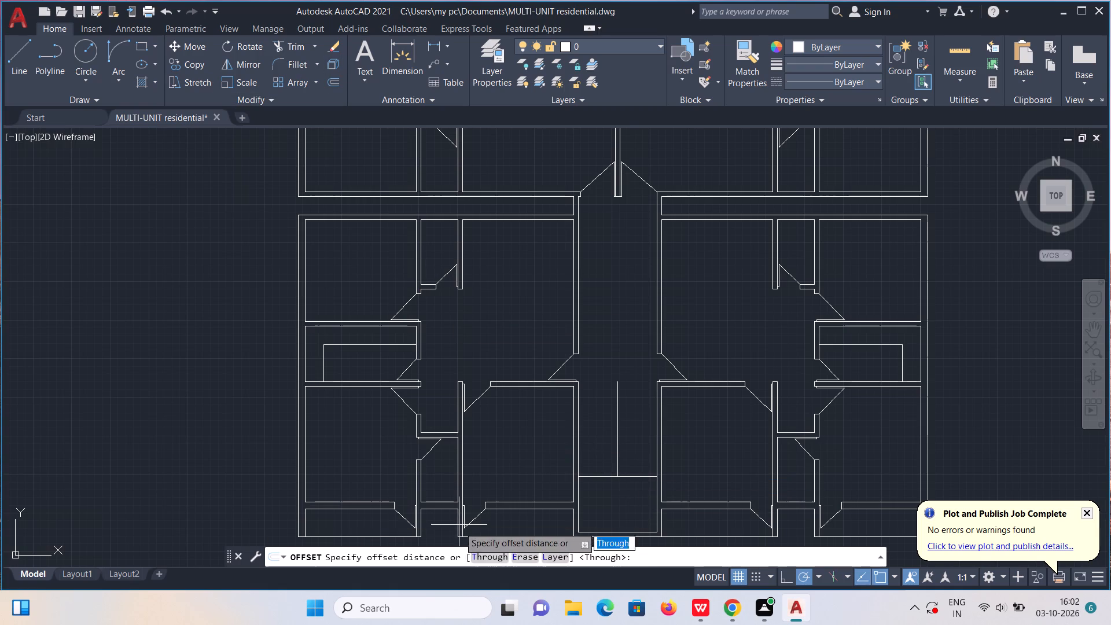
pyautogui.click(485, 558)
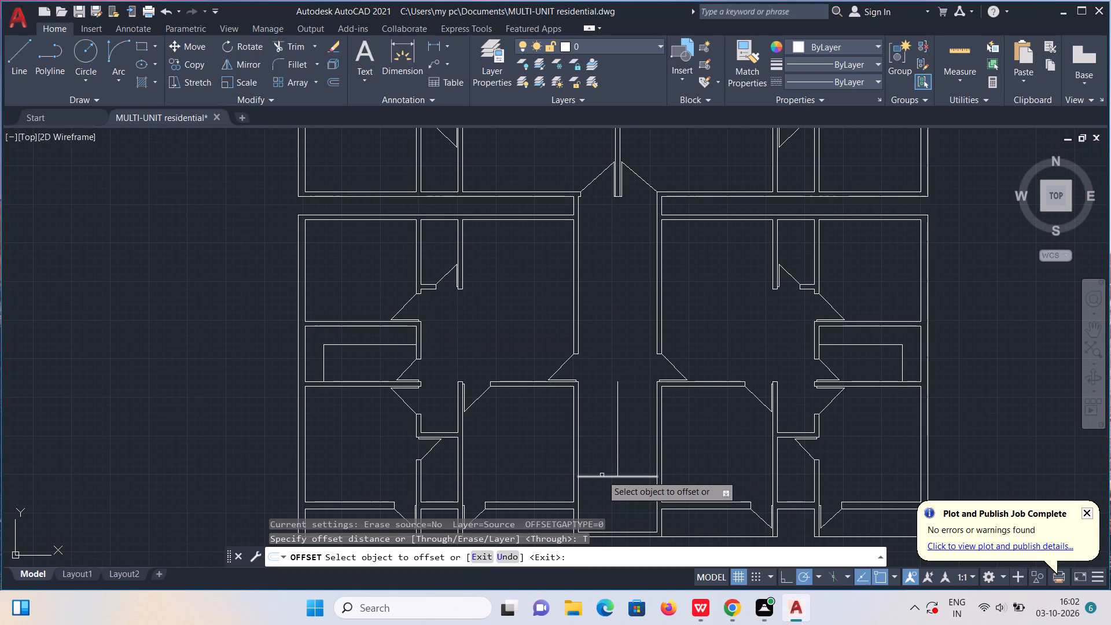
pyautogui.click(602, 476)
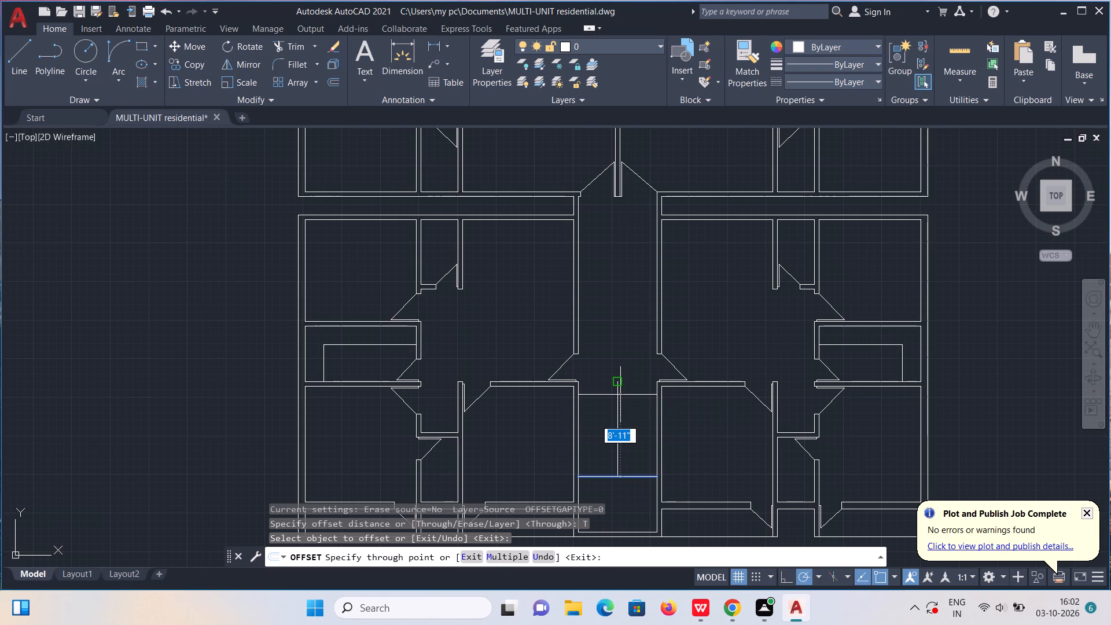
pyautogui.click(620, 395)
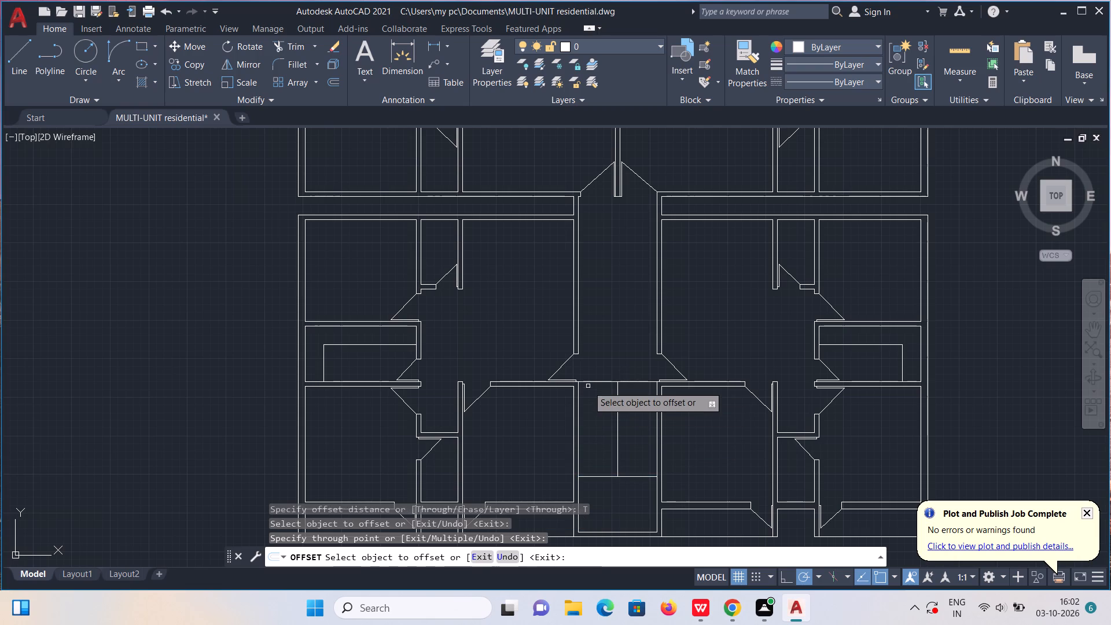
pyautogui.click(593, 383)
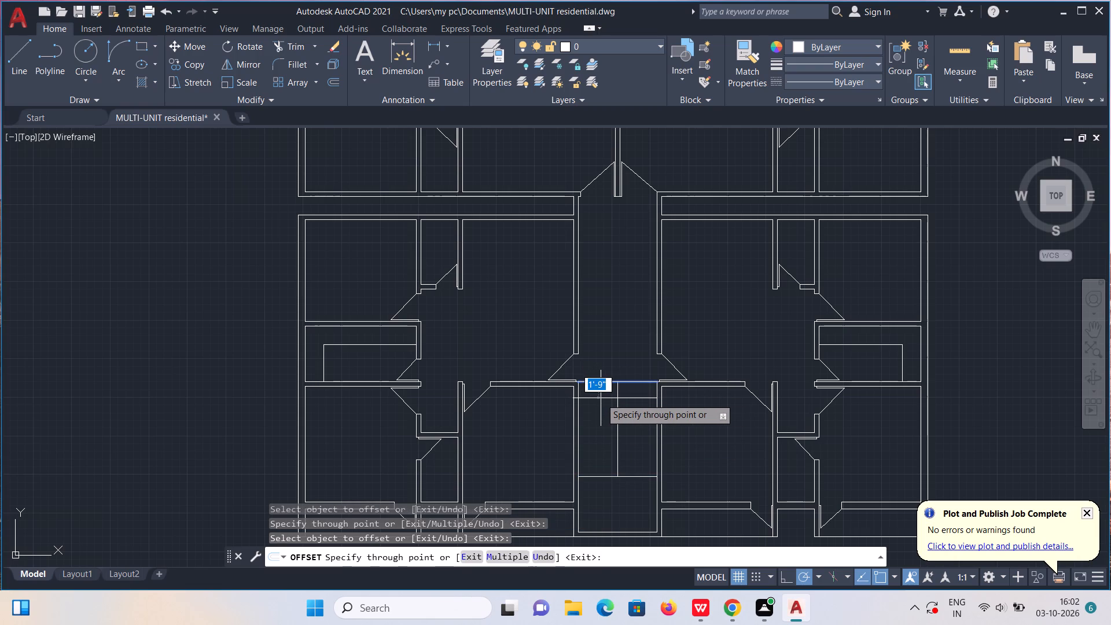
pyautogui.click(601, 398)
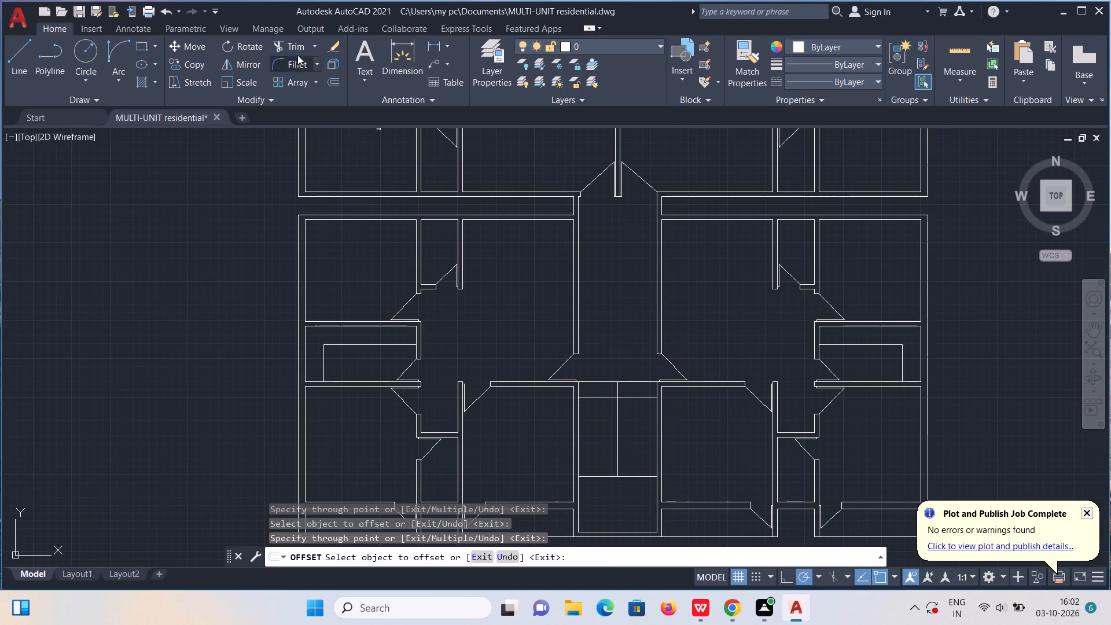
# Trim away the topmost cross line in the central bay and the centre line's end above the upper stair edge.
pyautogui.click(292, 47)
pyautogui.click(601, 378)
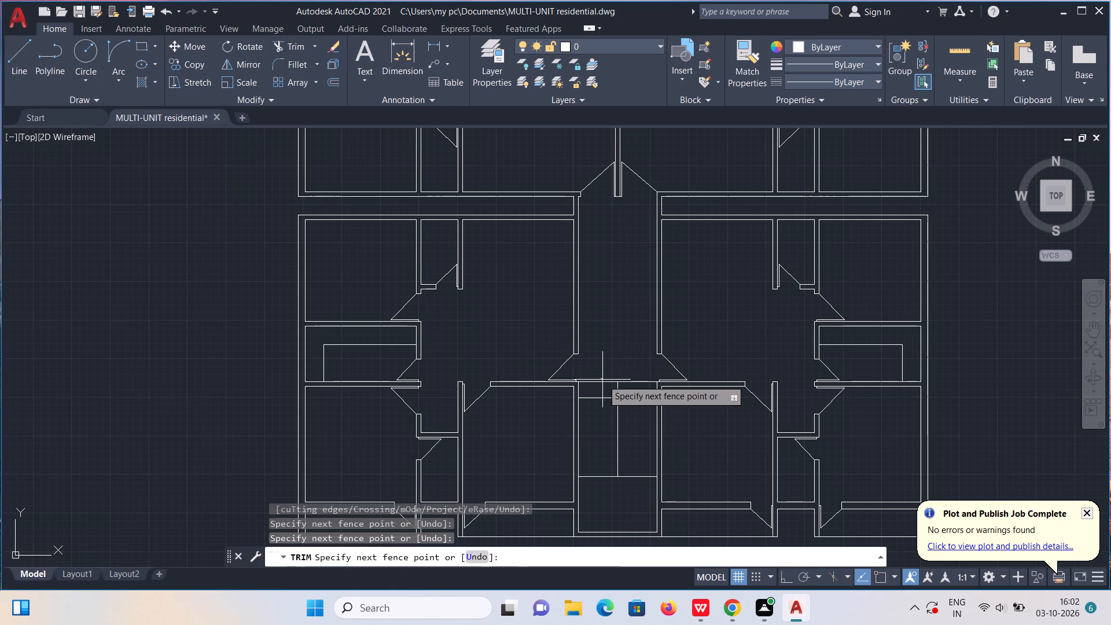
pyautogui.click(630, 383)
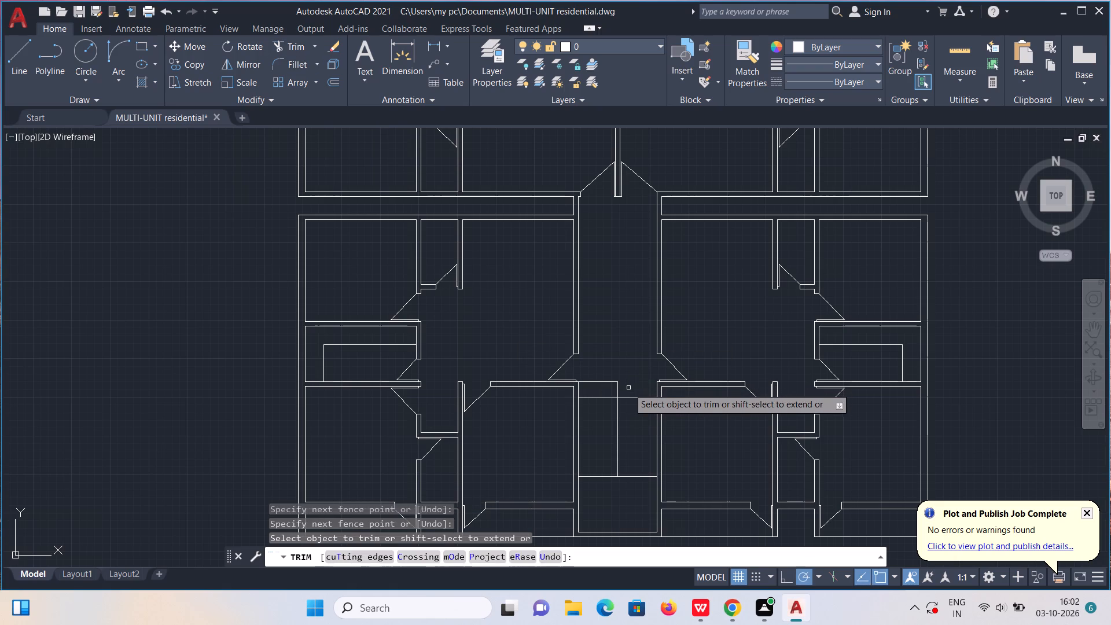
pyautogui.click(615, 389)
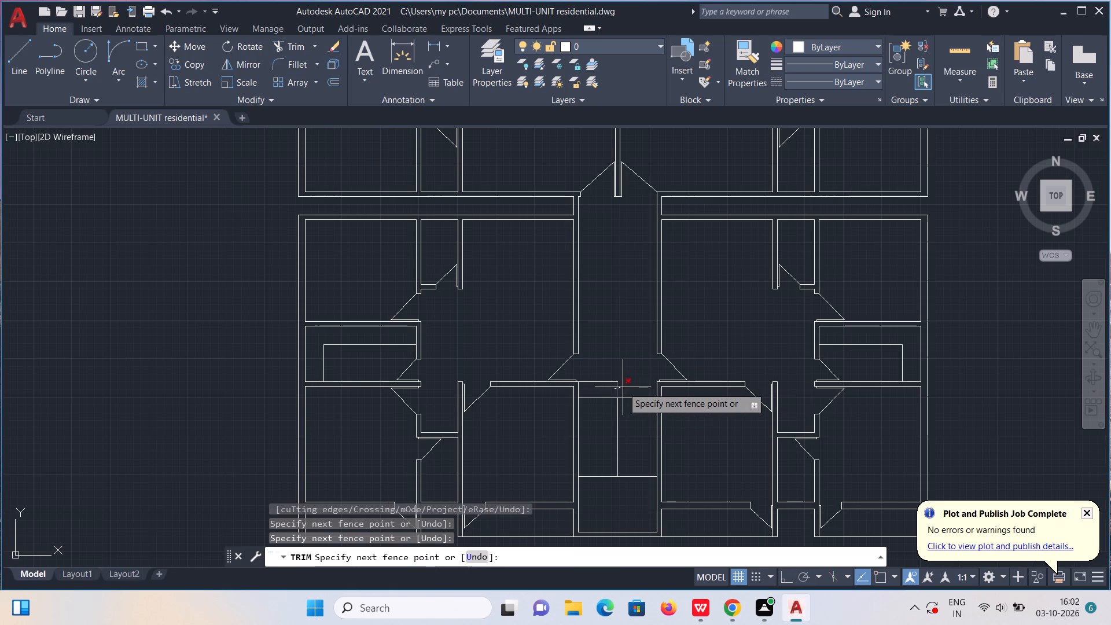
pyautogui.click(623, 387)
pyautogui.moveTo(604, 387); pyautogui.dragTo(597, 372)
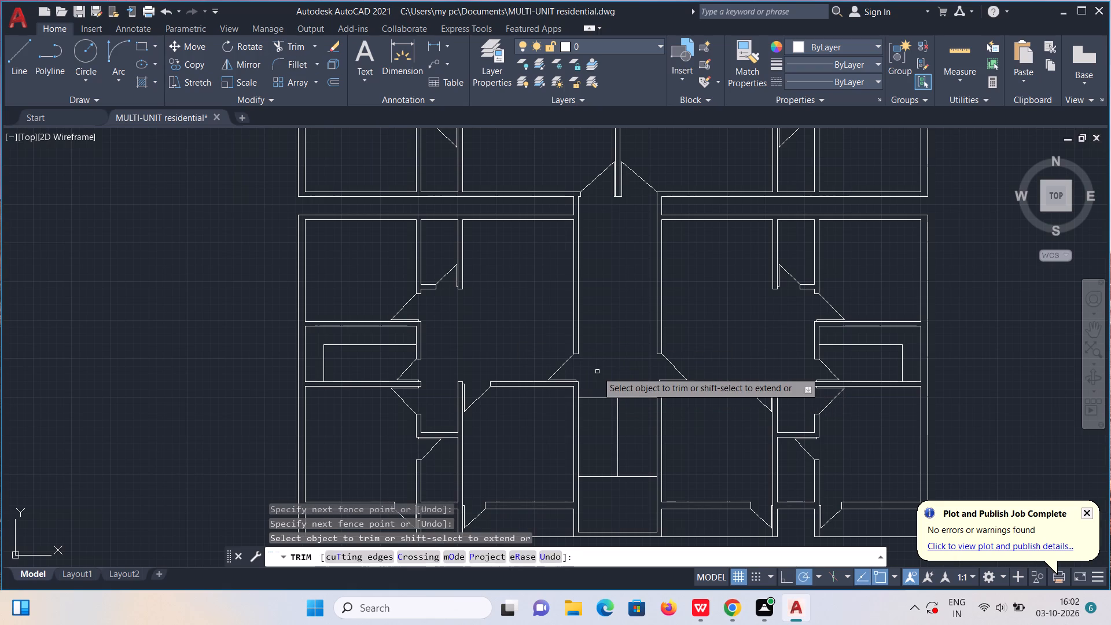
pyautogui.press('Escape')
# Measure the stair area and offset three successive tread lines upward from the landing edge at 1' spacing.
pyautogui.click(947, 45)
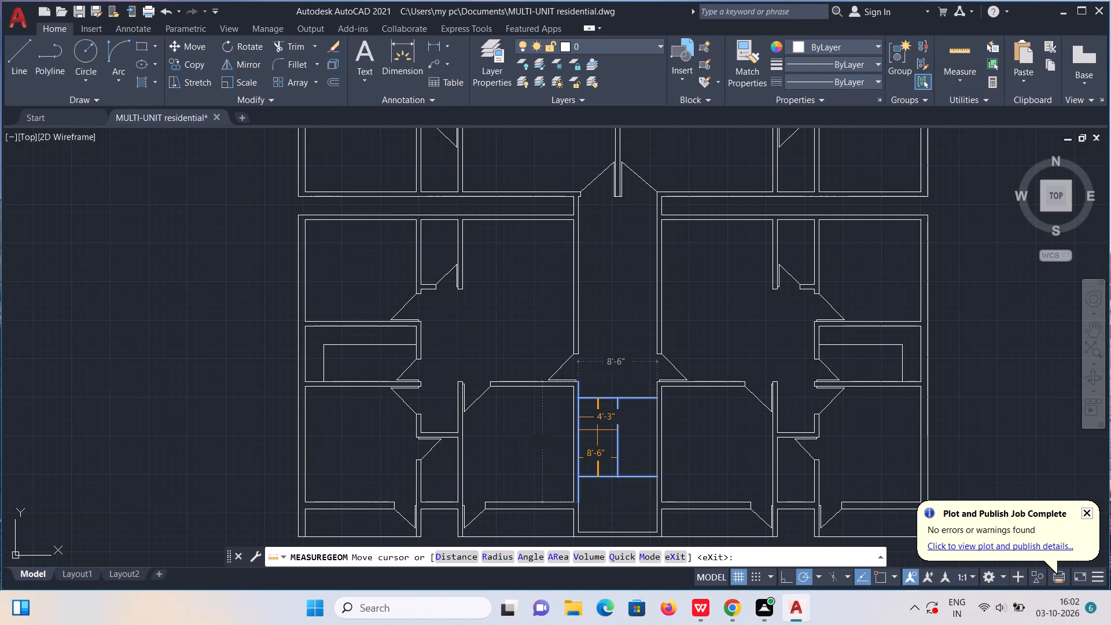
pyautogui.press('Escape')
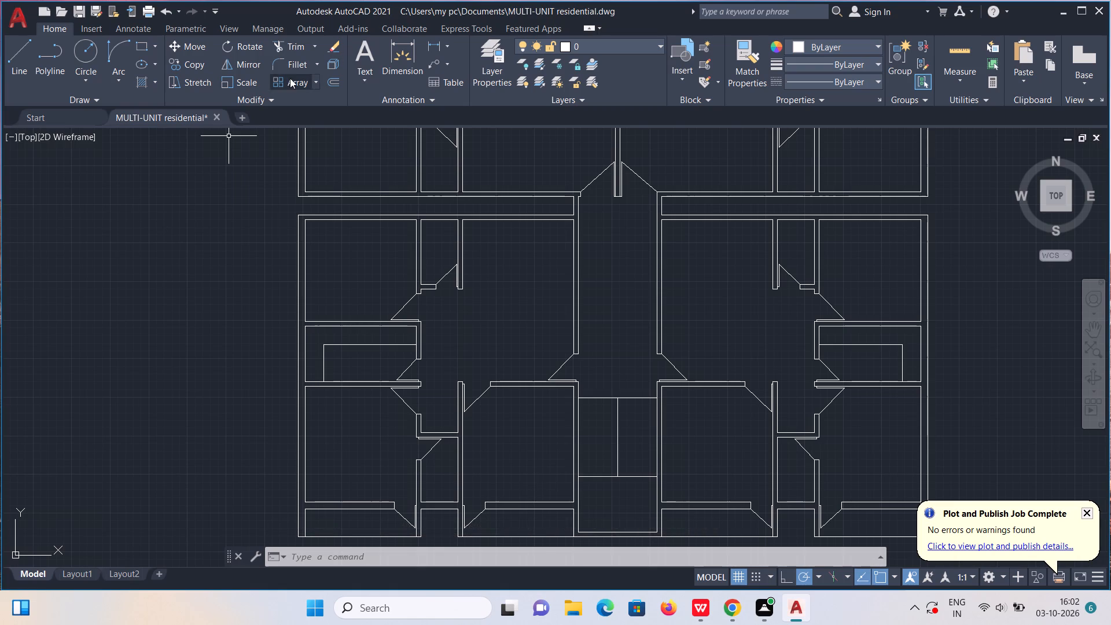
pyautogui.click(330, 80)
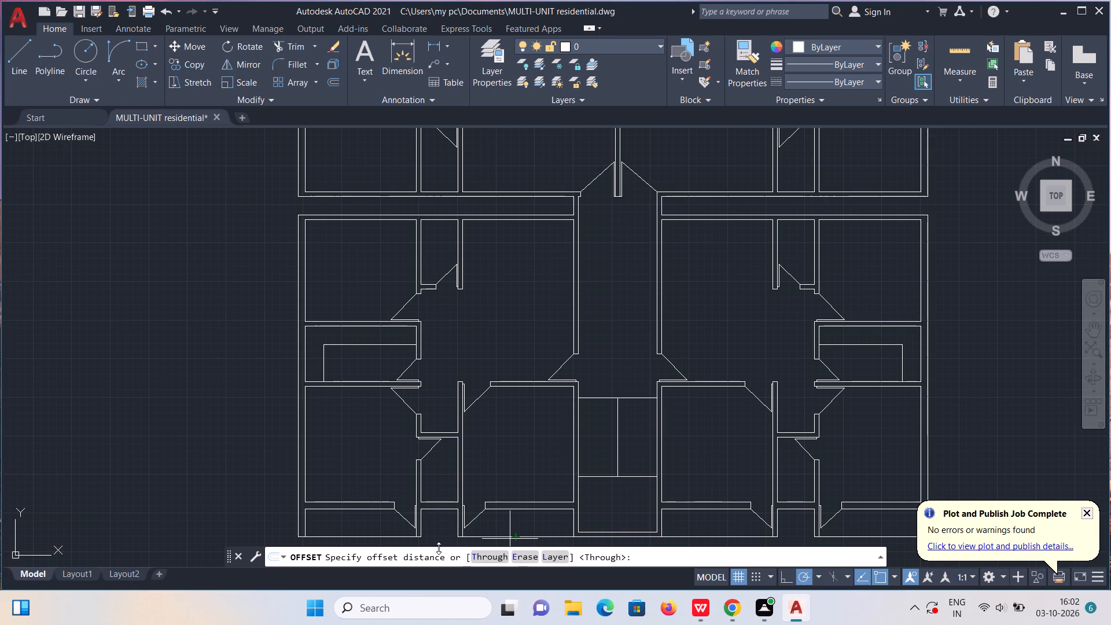
pyautogui.click(498, 562)
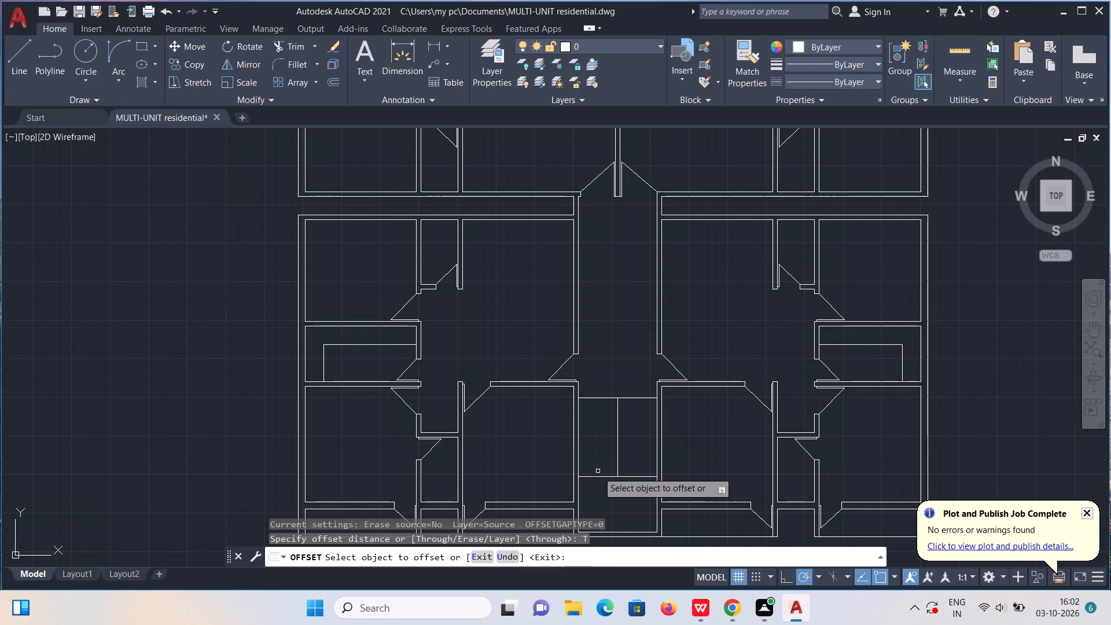
pyautogui.click(599, 477)
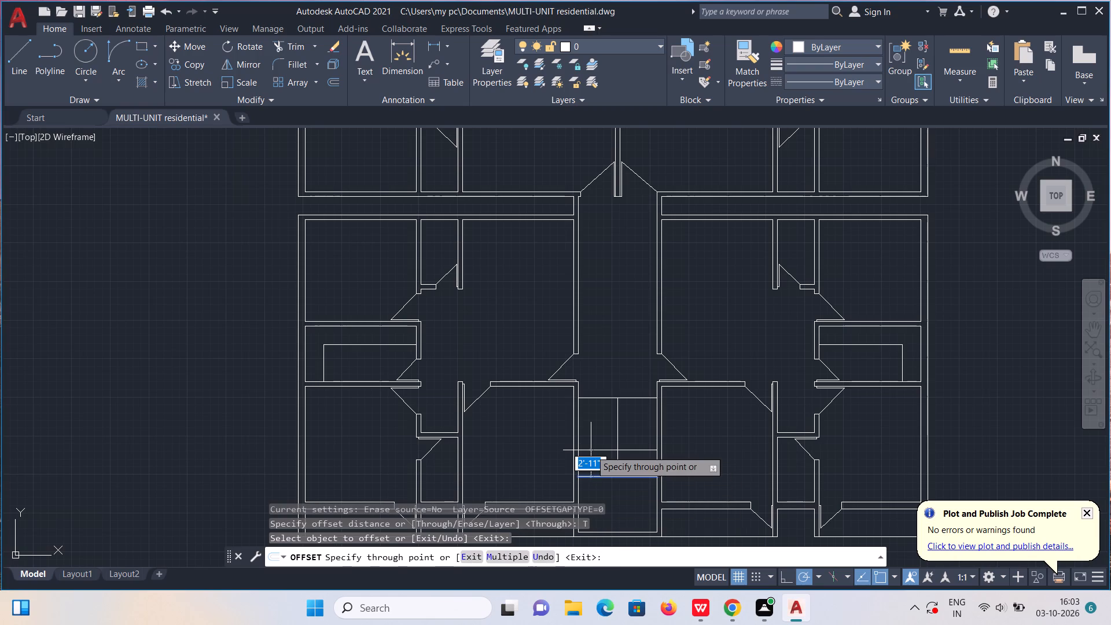
pyautogui.press('1')
pyautogui.press("'")
pyautogui.press('Return')
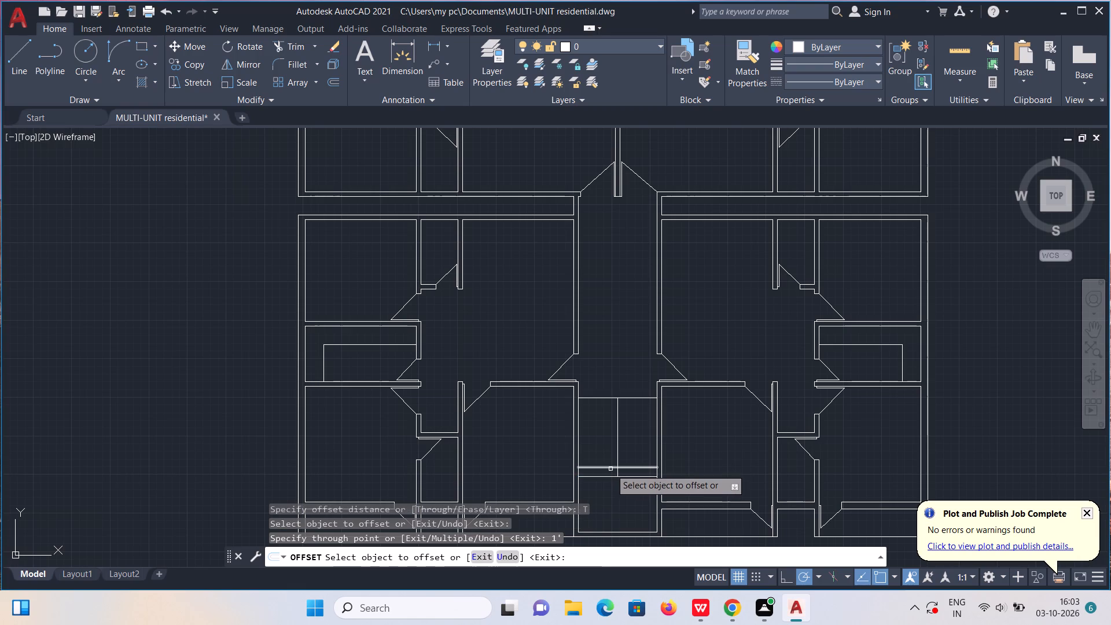
pyautogui.click(610, 468)
pyautogui.write("1'")
pyautogui.press('Return')
pyautogui.click(610, 458)
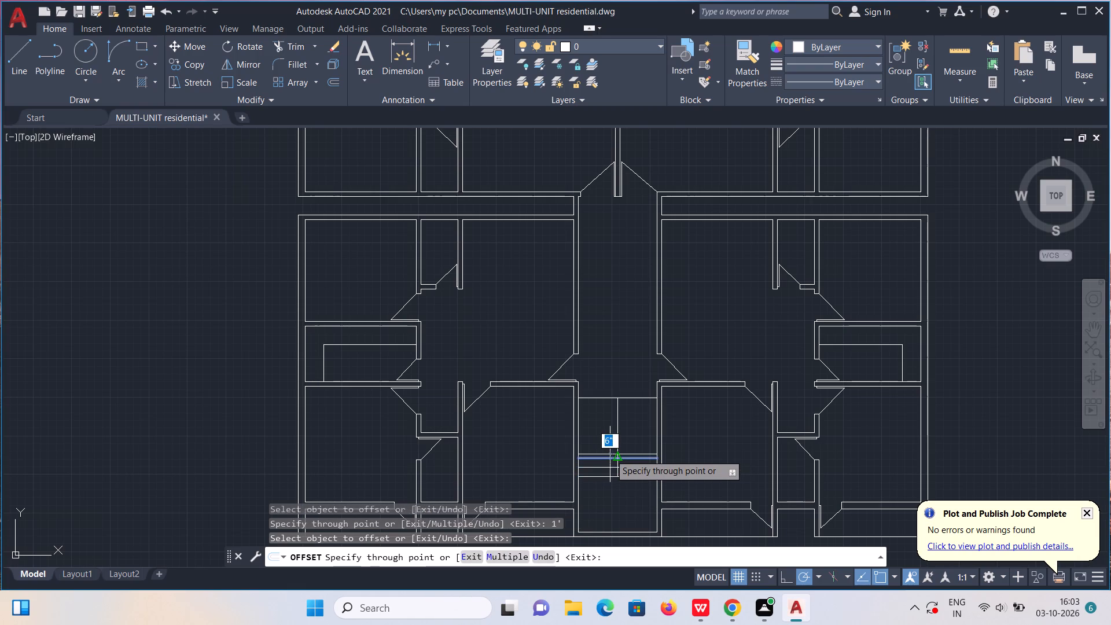
pyautogui.write("1'")
pyautogui.press('Return')
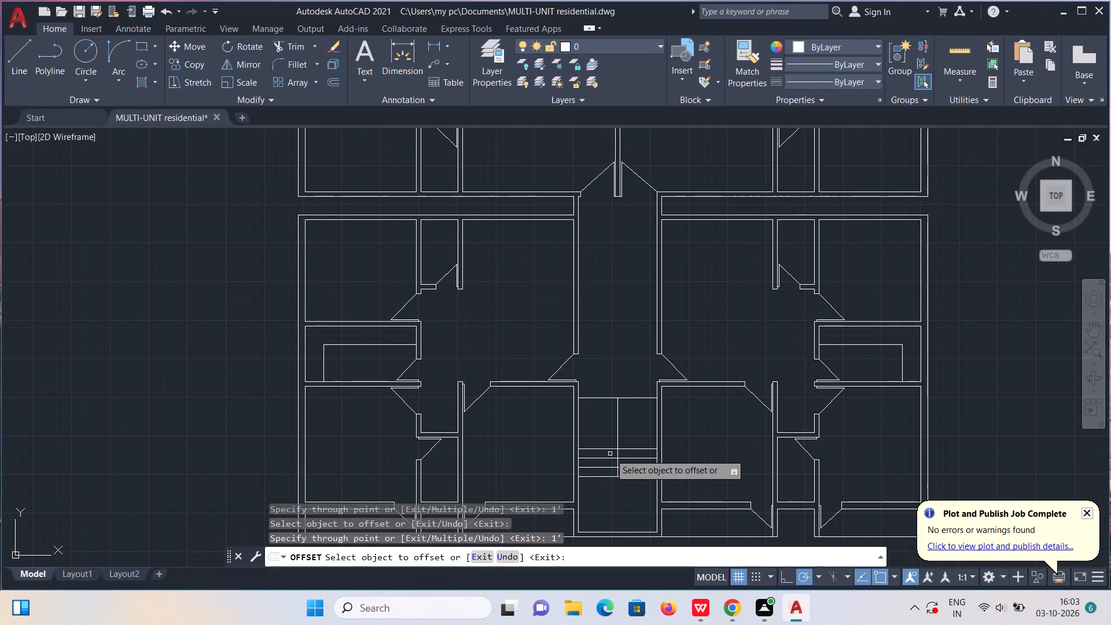
# Offset five more successive tread lines upward at 1' spacing from the uppermost tread in the central bay staircase.
pyautogui.click(612, 449)
pyautogui.write("1'")
pyautogui.press('Return')
pyautogui.click(608, 438)
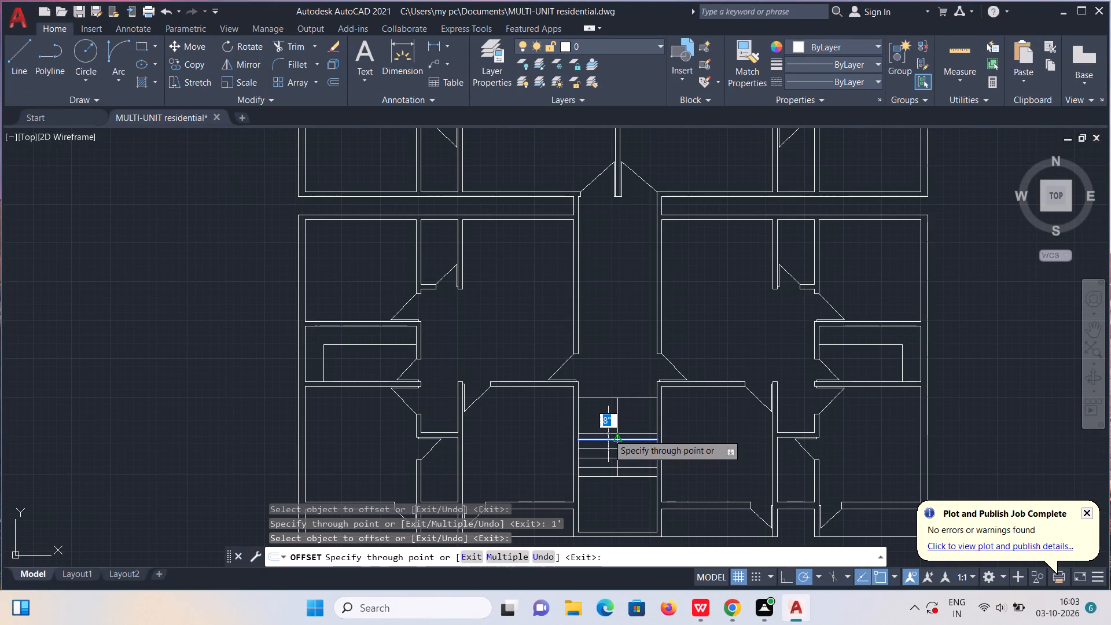
pyautogui.write("1'")
pyautogui.press('Return')
pyautogui.click(608, 432)
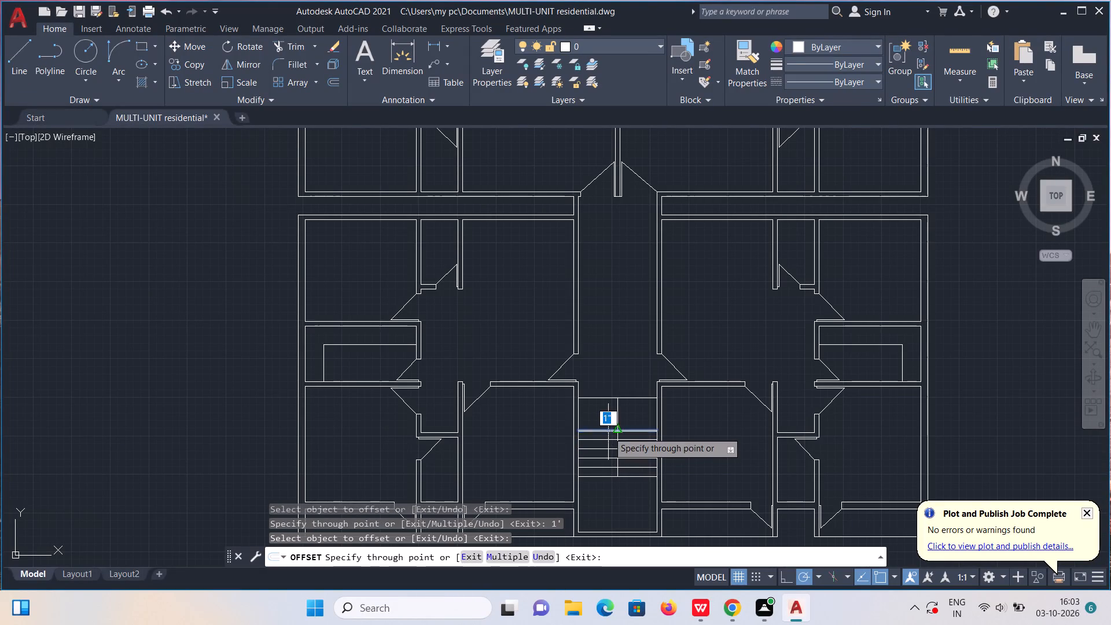
pyautogui.write("1'")
pyautogui.press('Return')
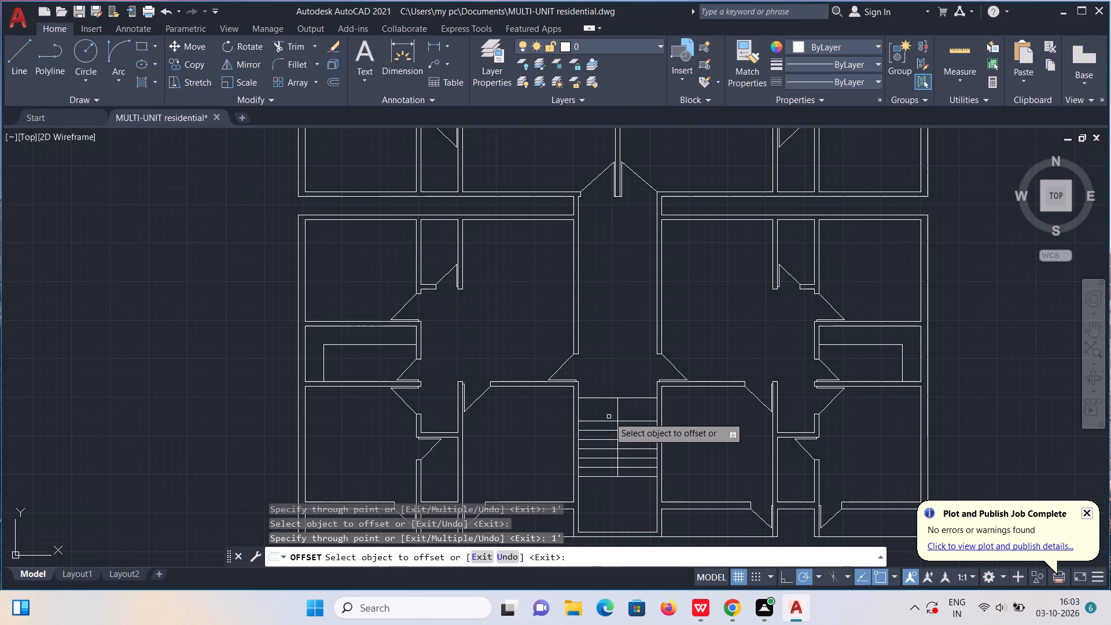
pyautogui.click(613, 422)
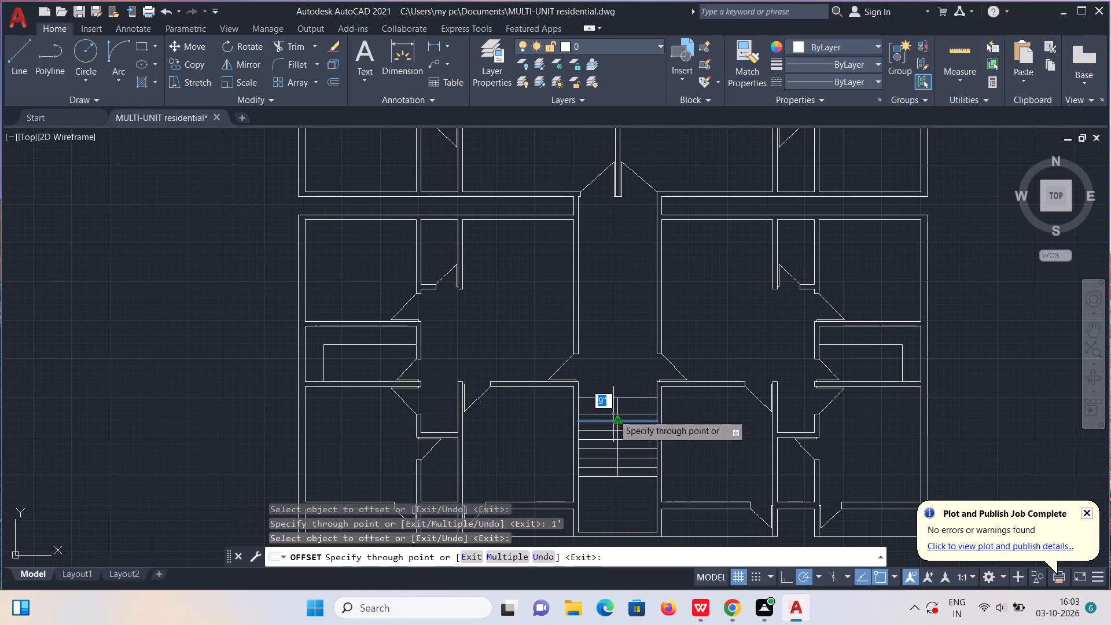
pyautogui.write("1'")
pyautogui.press('Return')
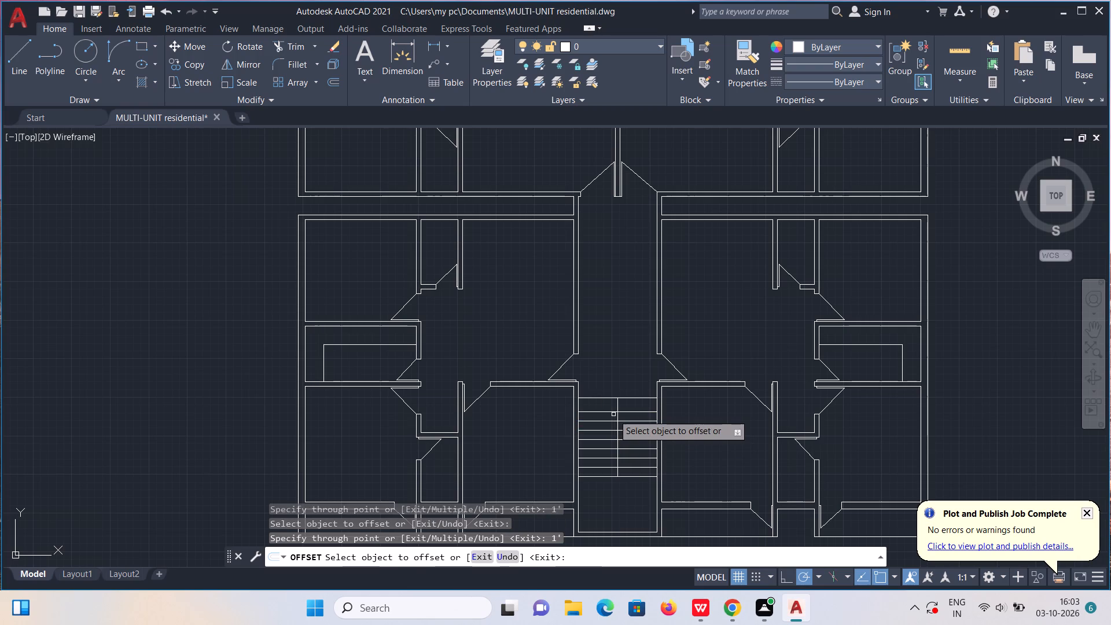
pyautogui.scroll(2, 606, 414)
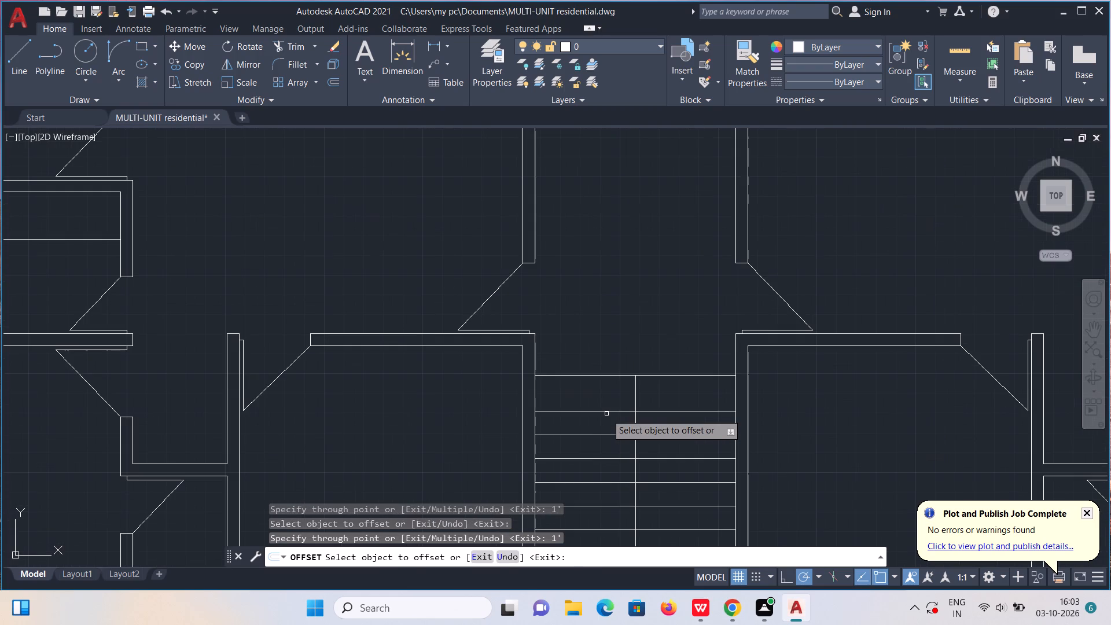
pyautogui.click(606, 410)
pyautogui.write("1'")
pyautogui.press('Return')
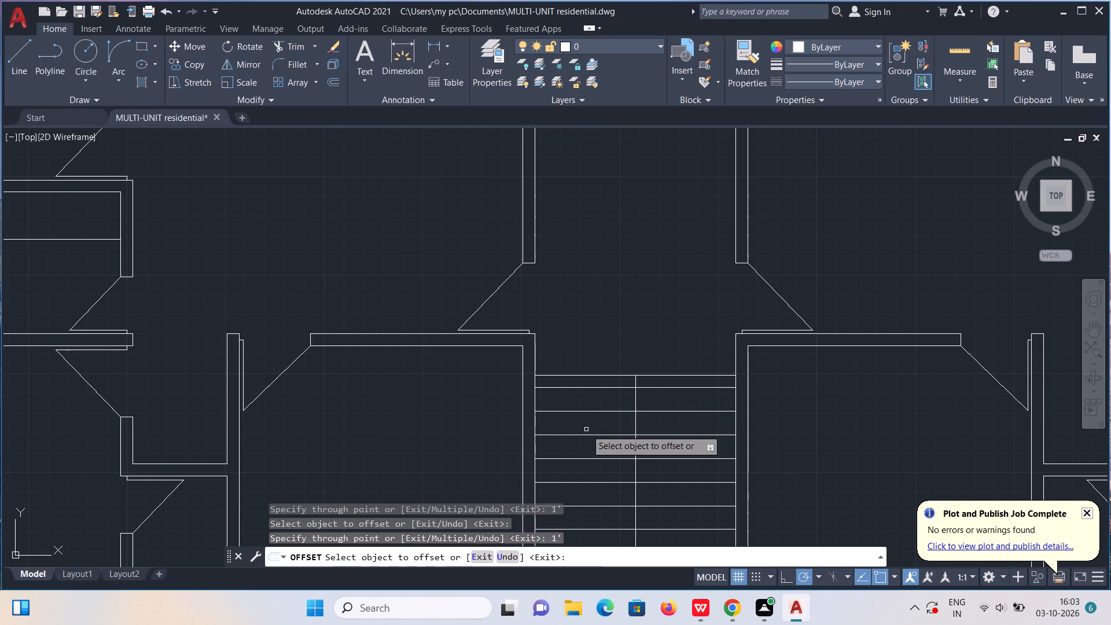
pyautogui.press('Escape')
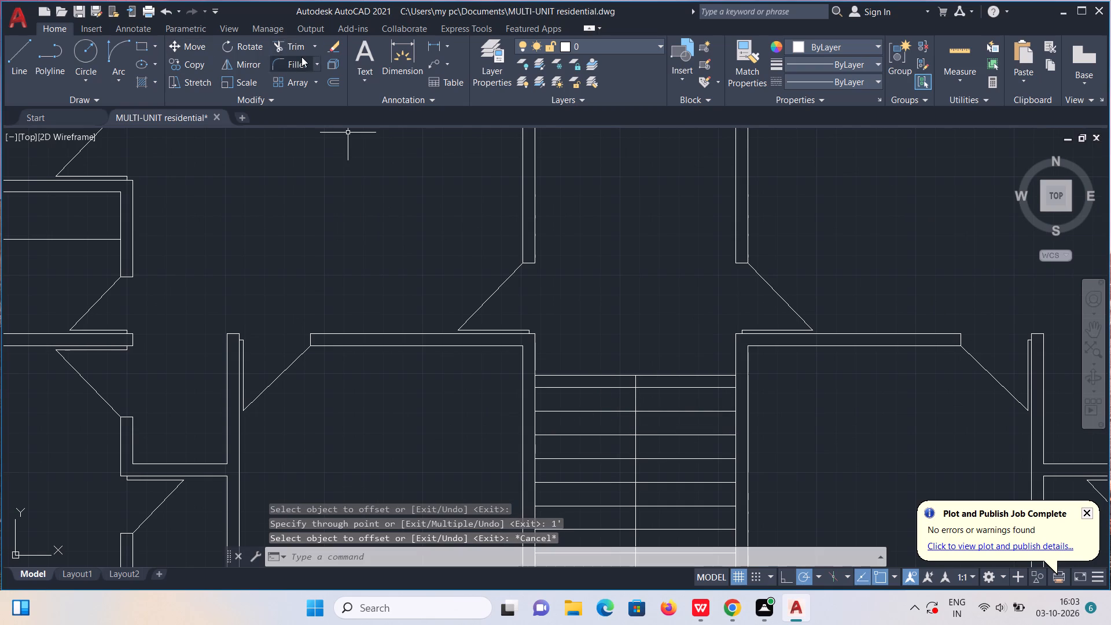
# Trim away the old upper stair edge and the centre line's stub above the topmost 1' tread line.
pyautogui.click(299, 43)
pyautogui.moveTo(578, 369); pyautogui.dragTo(586, 376)
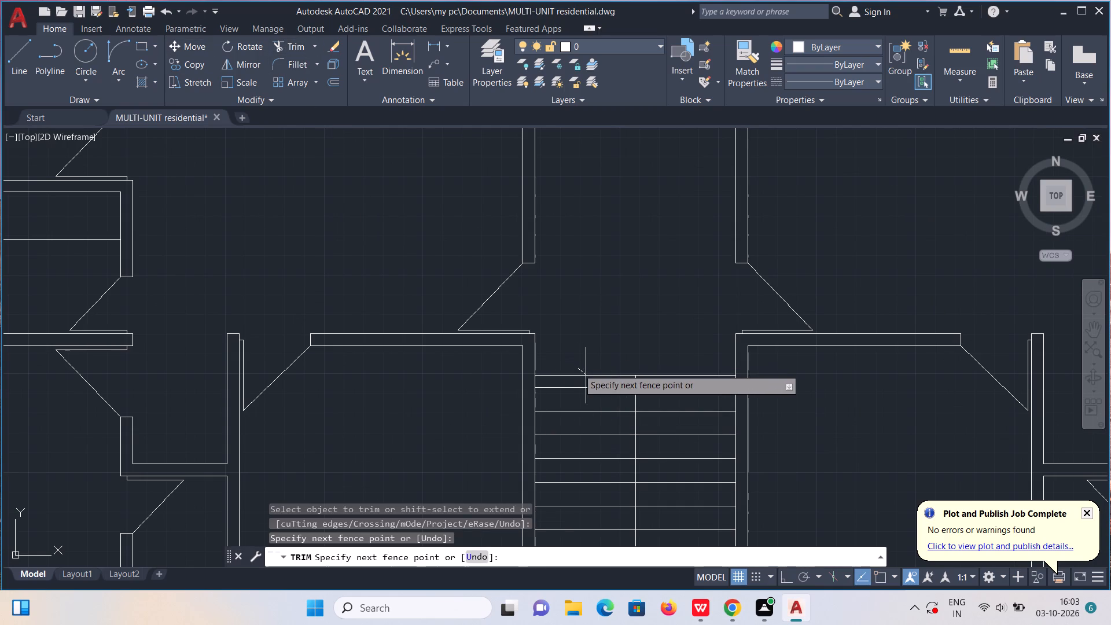
pyautogui.moveTo(586, 376); pyautogui.dragTo(664, 371)
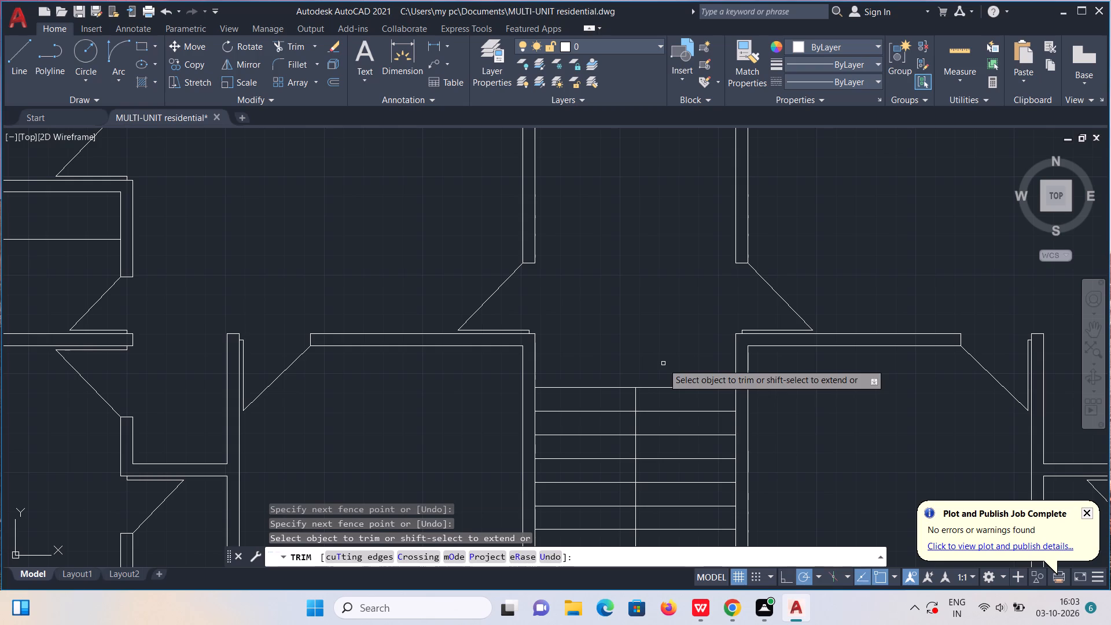
pyautogui.press('Escape')
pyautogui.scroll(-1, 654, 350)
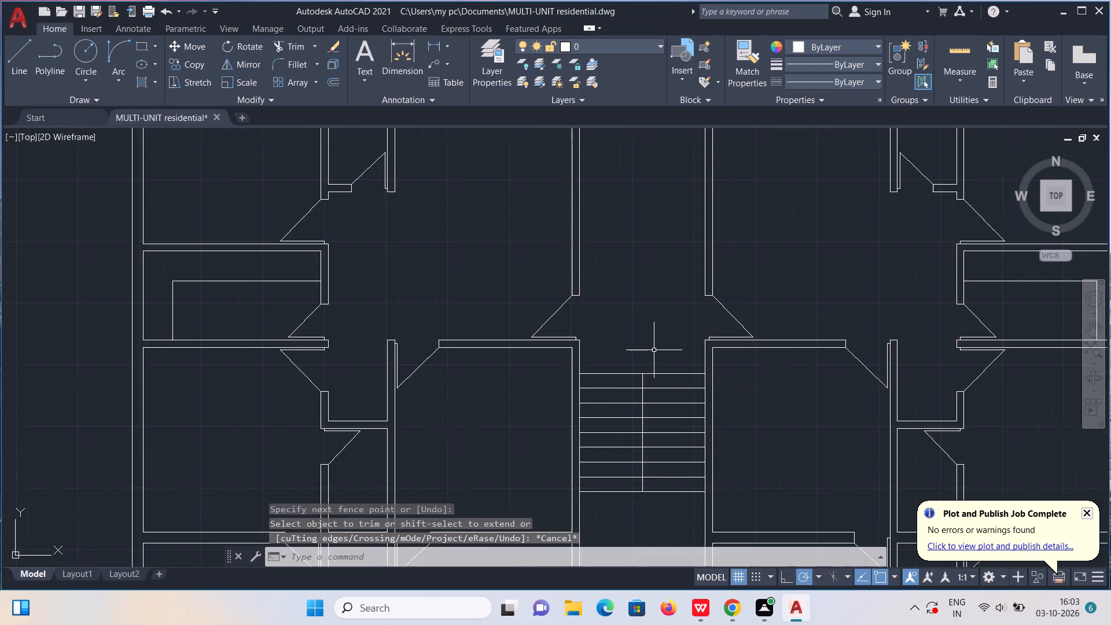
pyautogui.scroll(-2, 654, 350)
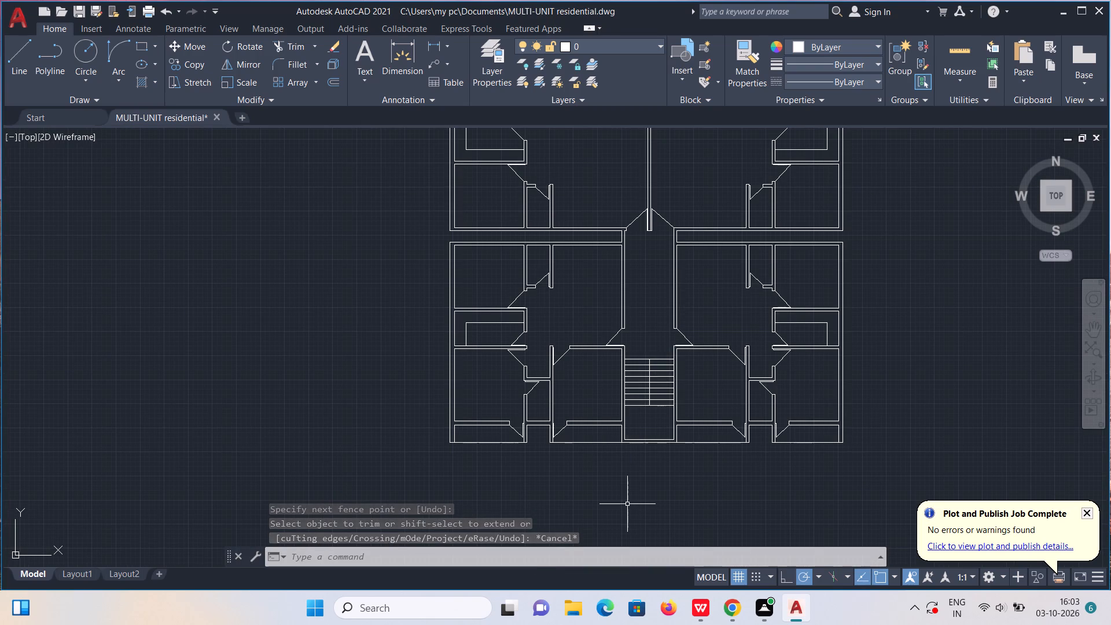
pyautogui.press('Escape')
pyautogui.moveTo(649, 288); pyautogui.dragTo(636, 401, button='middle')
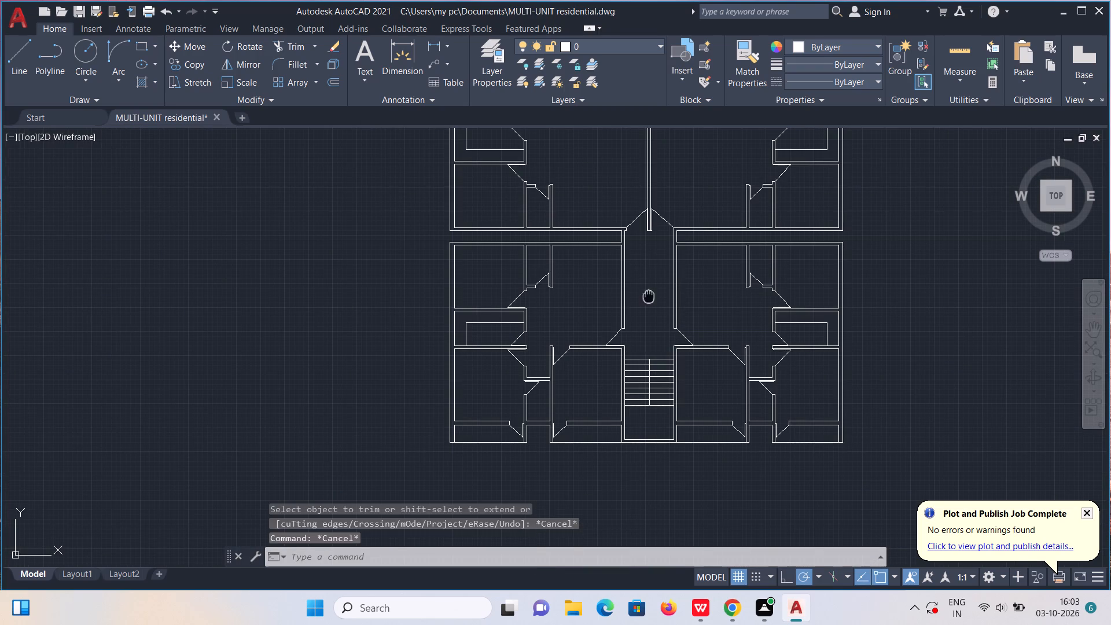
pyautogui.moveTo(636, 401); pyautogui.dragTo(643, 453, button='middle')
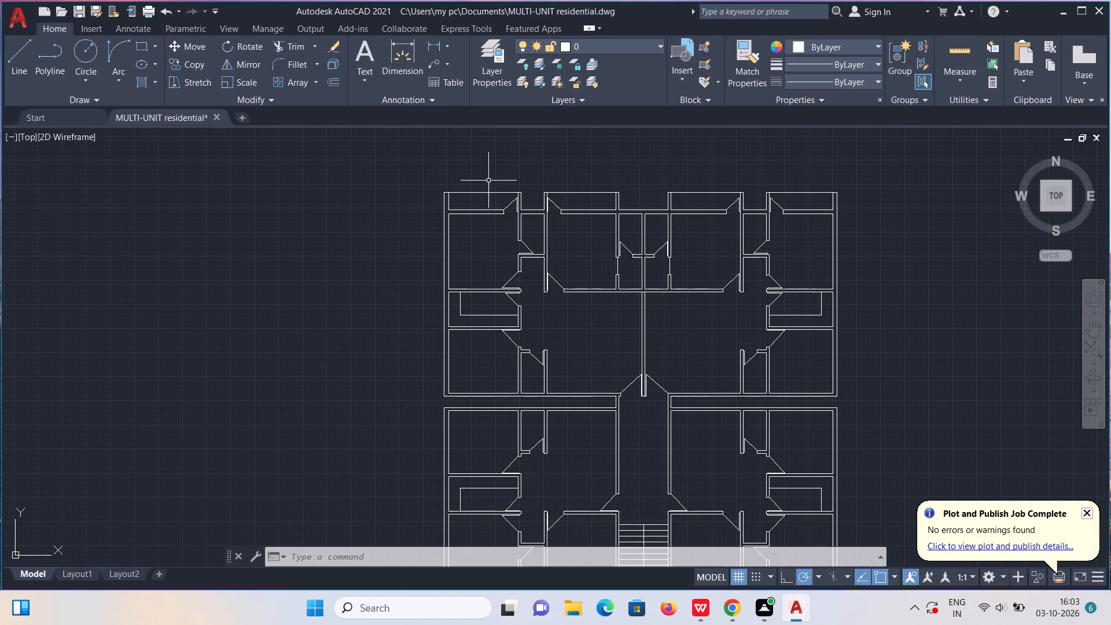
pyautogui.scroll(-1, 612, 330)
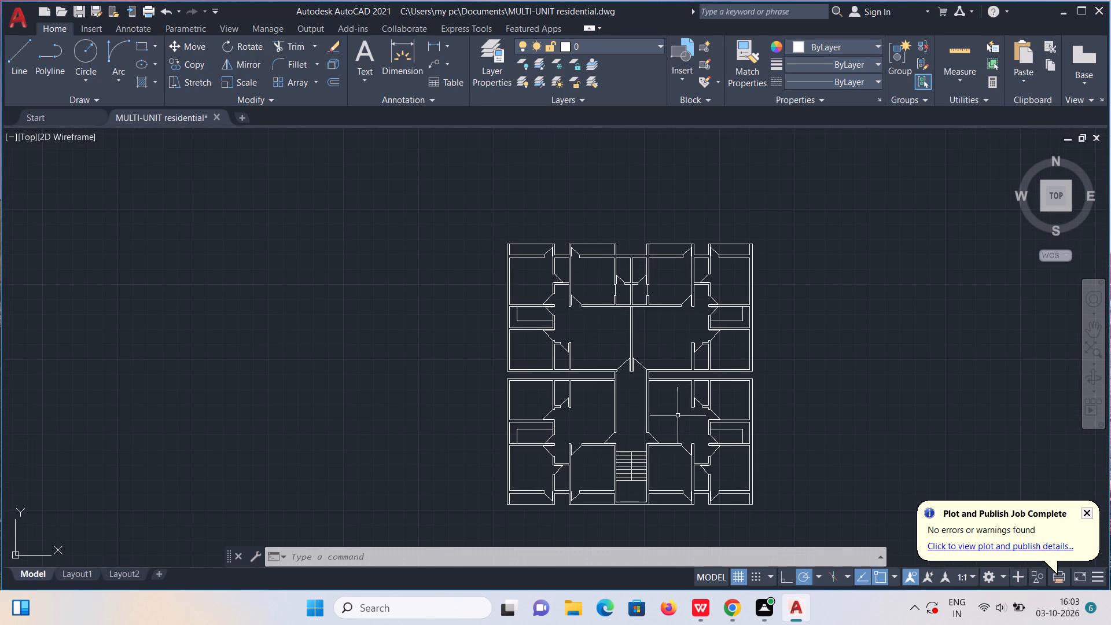
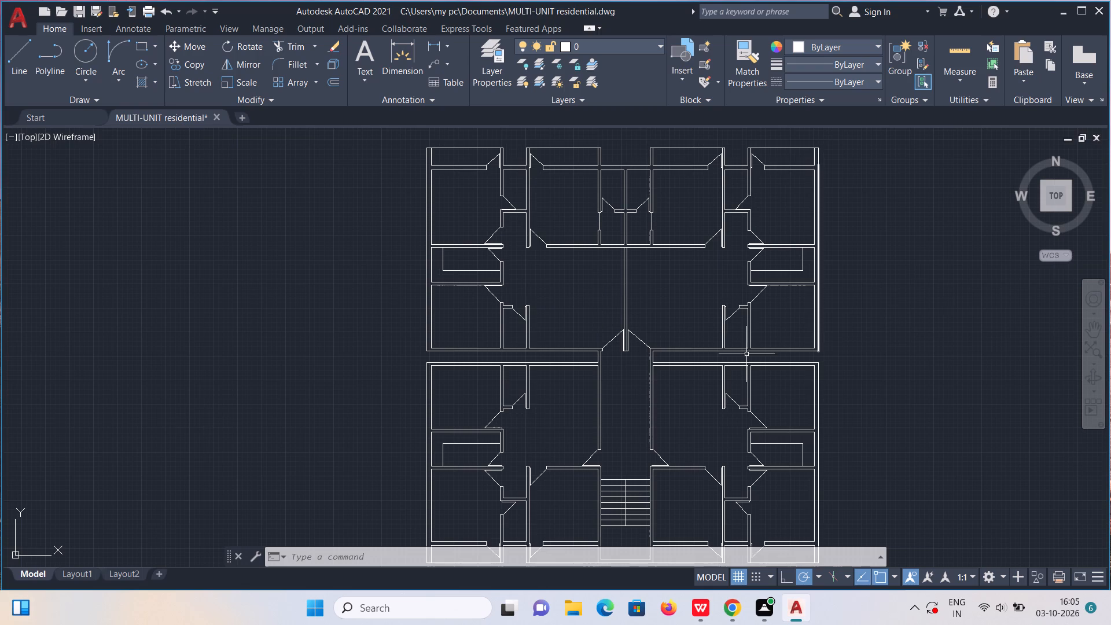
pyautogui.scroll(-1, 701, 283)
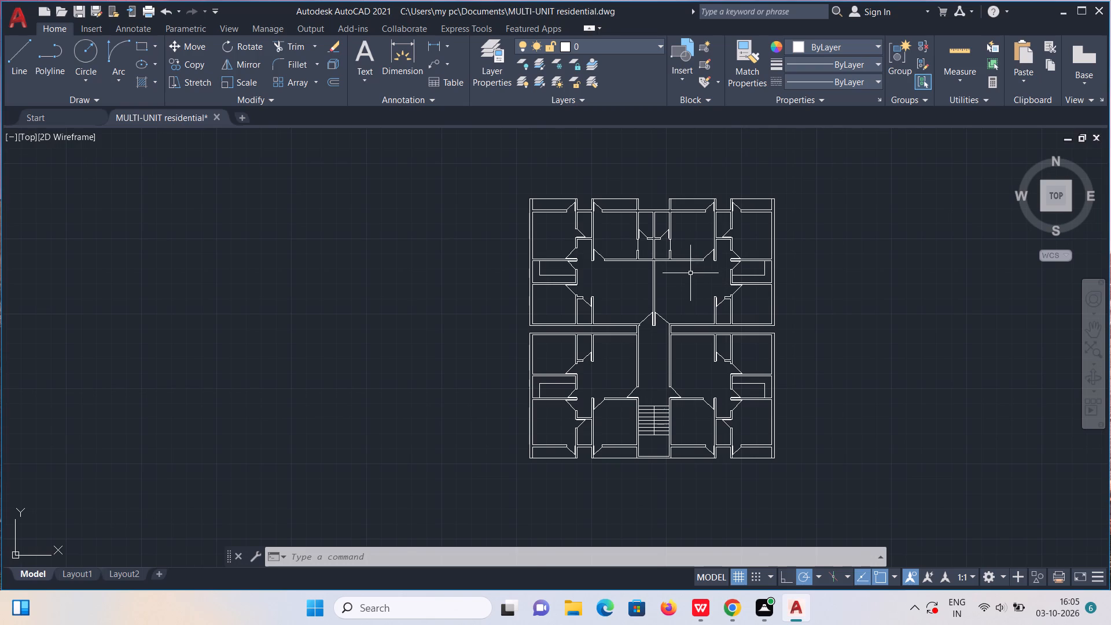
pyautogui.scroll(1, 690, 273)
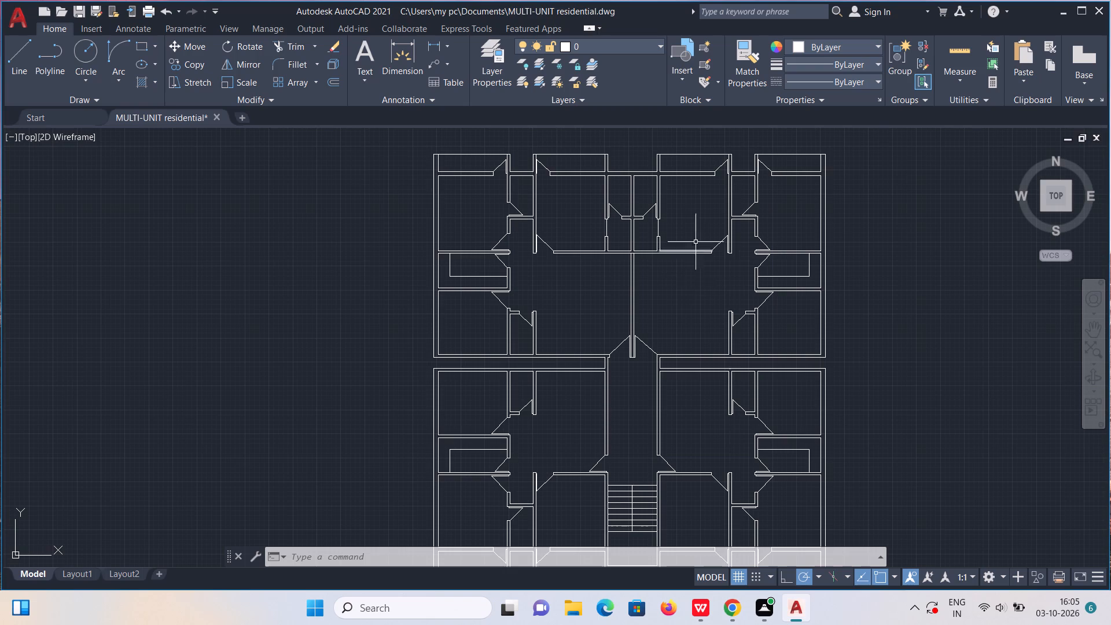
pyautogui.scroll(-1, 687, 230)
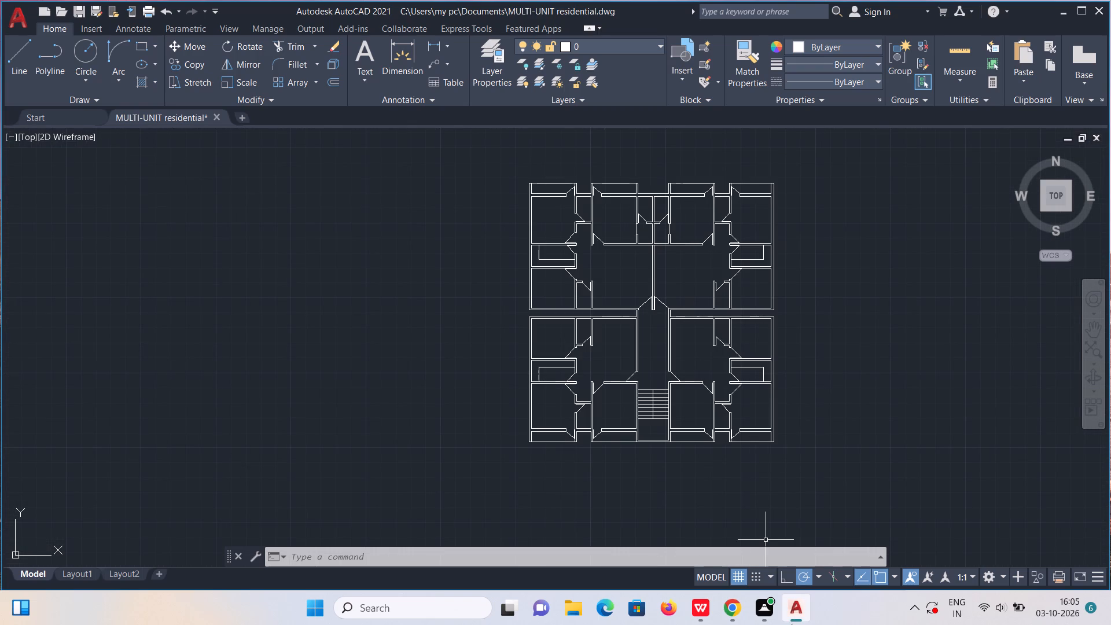